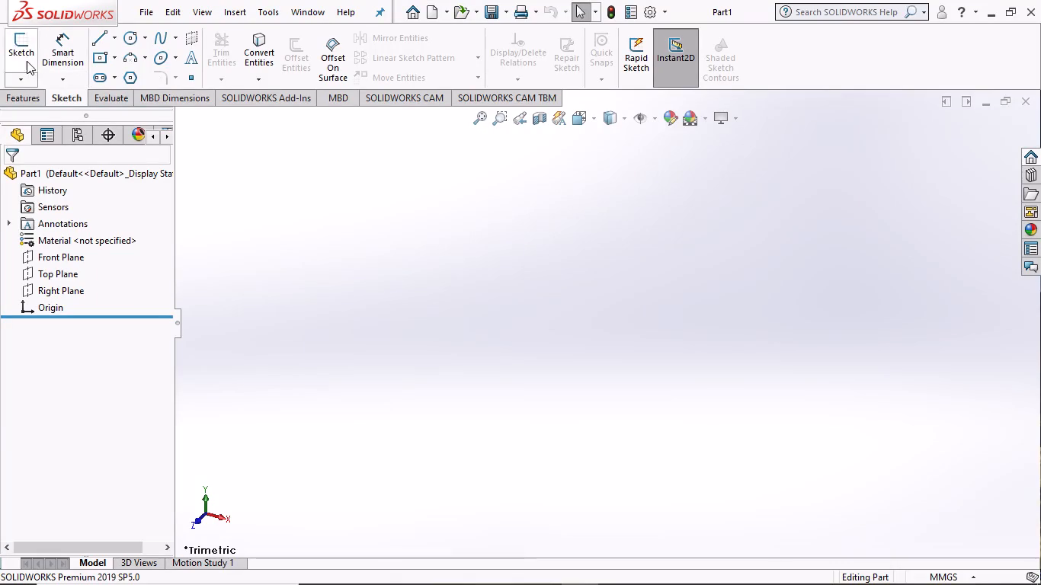
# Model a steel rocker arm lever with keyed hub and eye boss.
# Start a new sketch on the Front Plane.
pyautogui.click(52, 252)
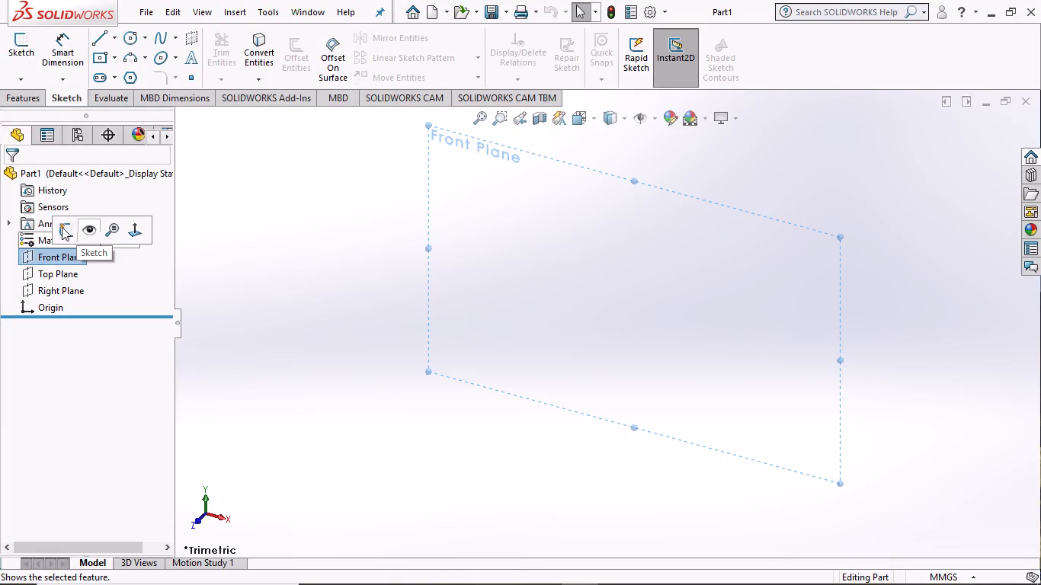
pyautogui.click(62, 227)
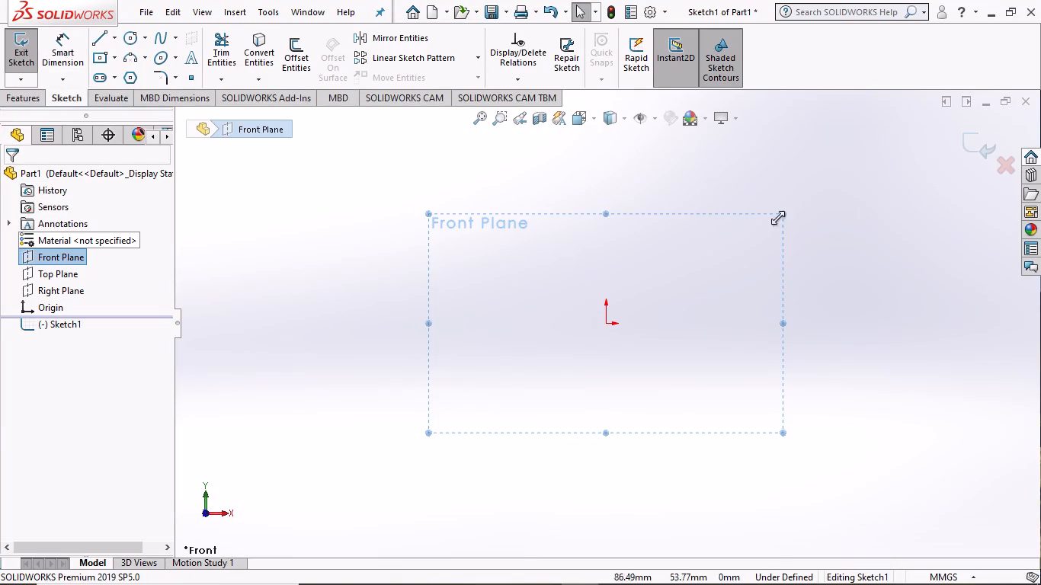
# Draw a vertical centerline about 178 mm long through the origin, extending above and below it.
pyautogui.click(114, 41)
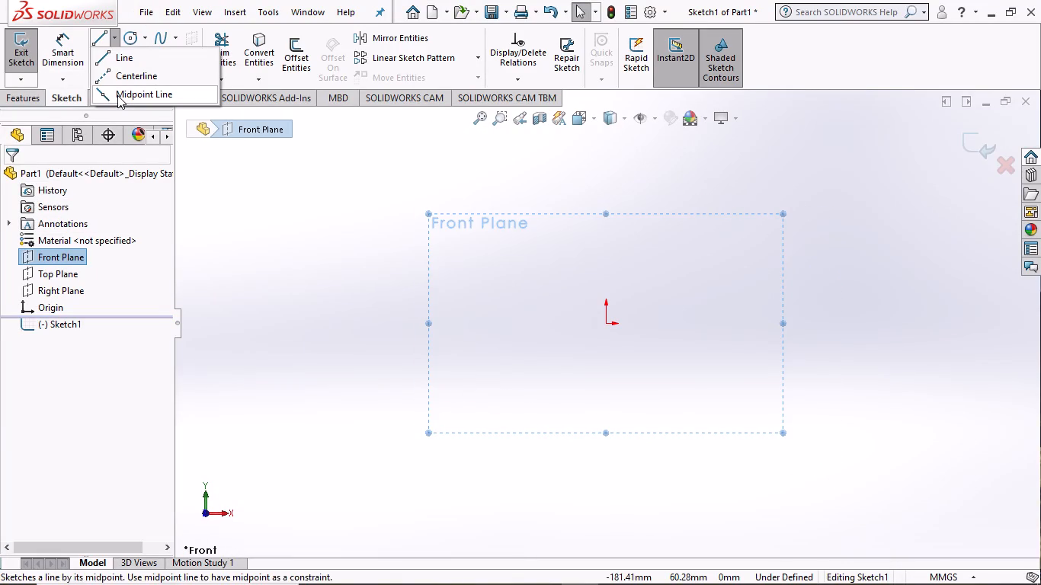
pyautogui.click(122, 76)
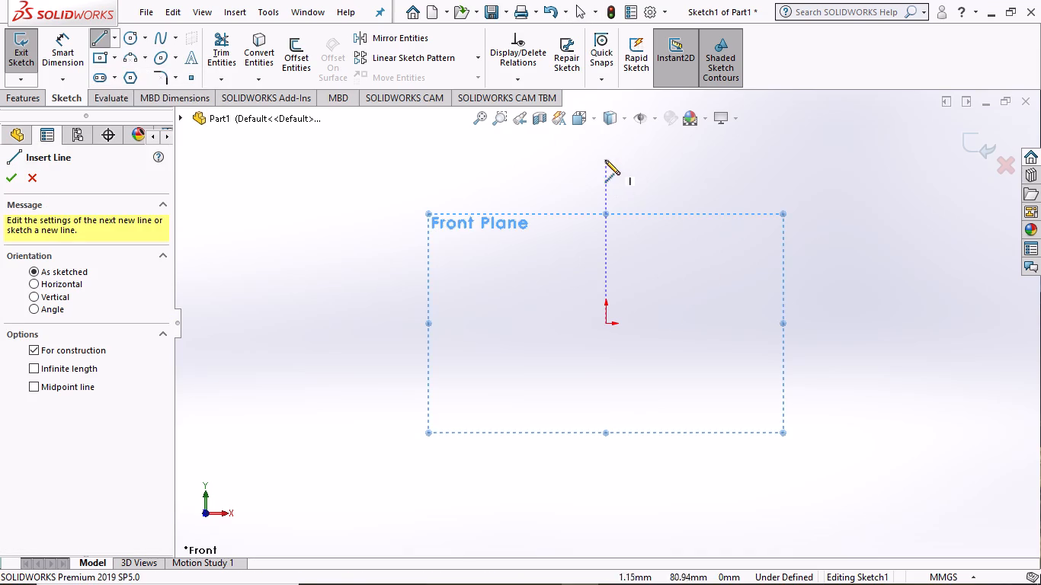
pyautogui.click(604, 157)
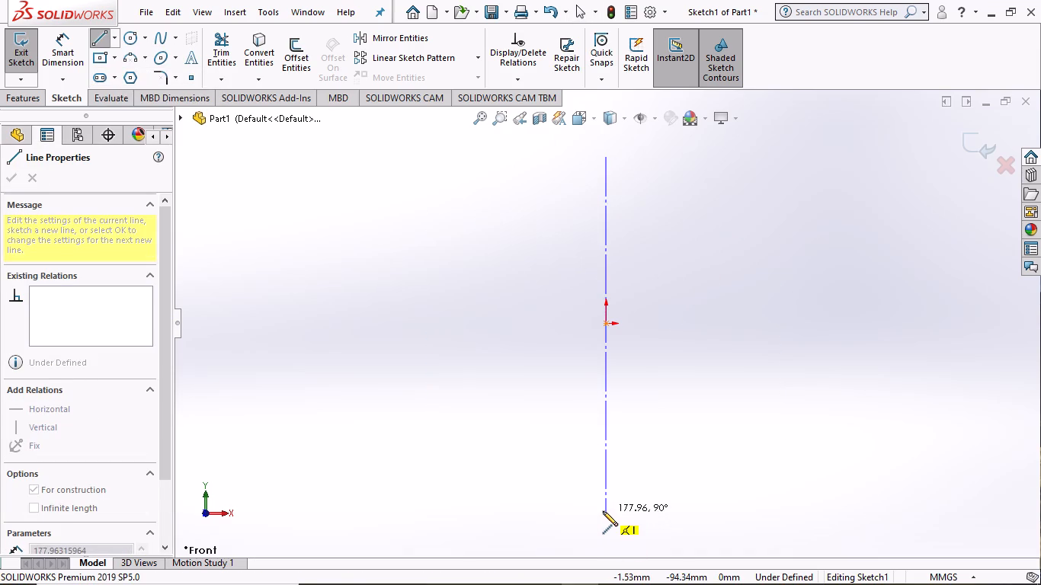
pyautogui.click(603, 511)
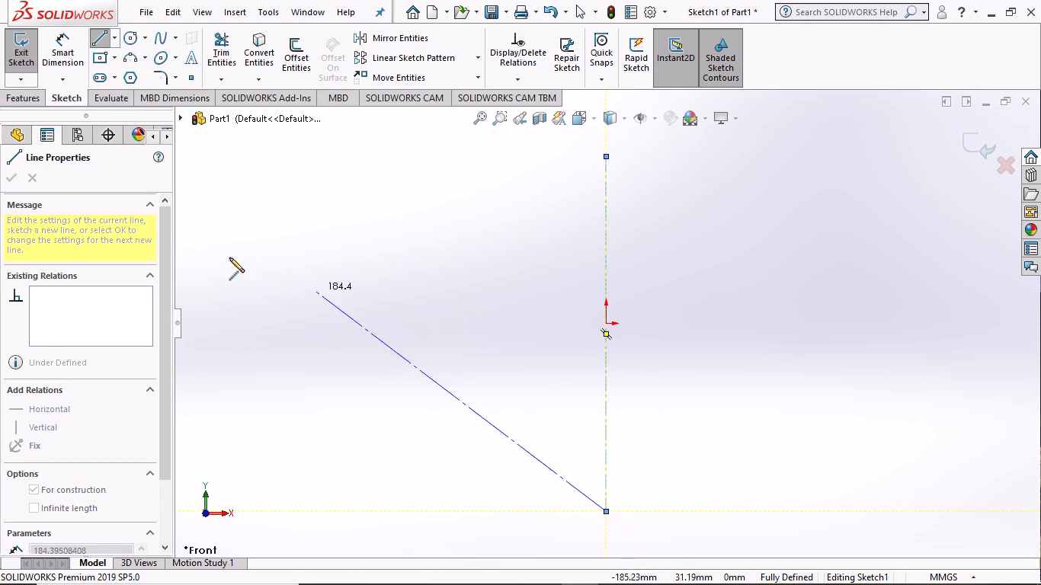
pyautogui.press('Escape')
pyautogui.press('`')
pyautogui.press('Escape')
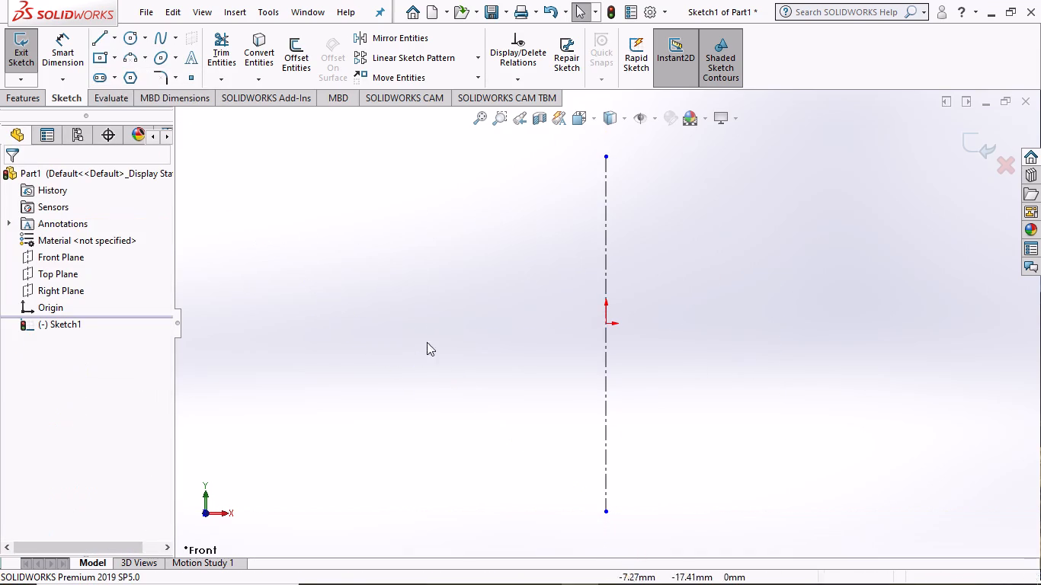
# Draw a horizontal centerline about 365 mm long through the origin, crossing the vertical centerline.
pyautogui.click(112, 34)
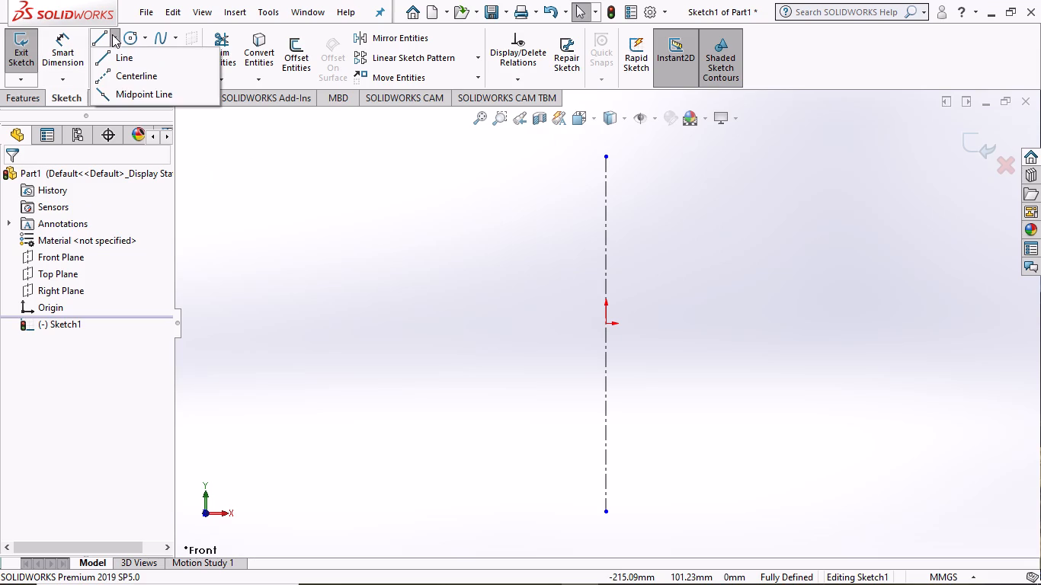
pyautogui.click(127, 78)
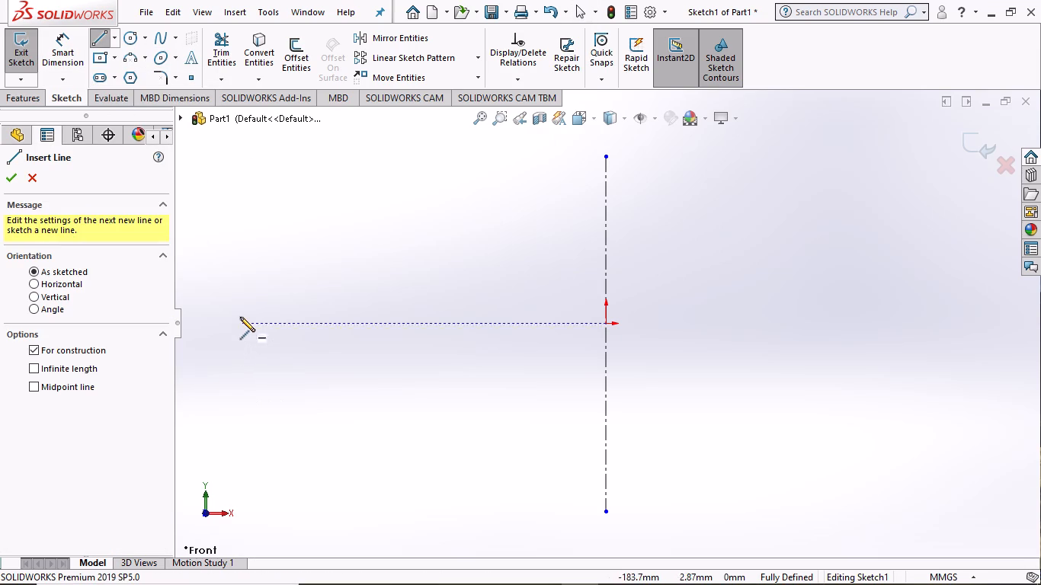
pyautogui.click(239, 324)
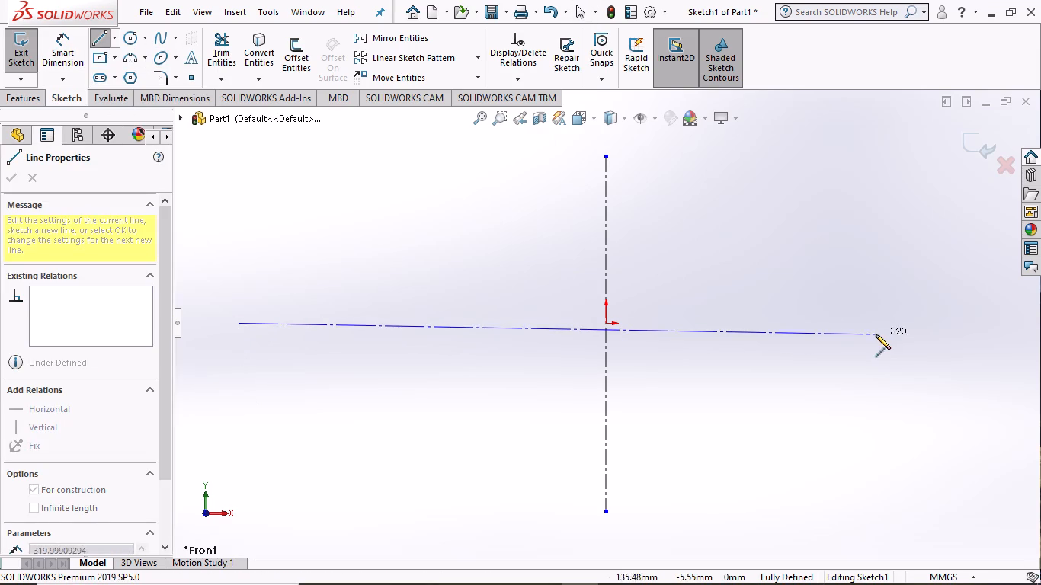
pyautogui.click(966, 324)
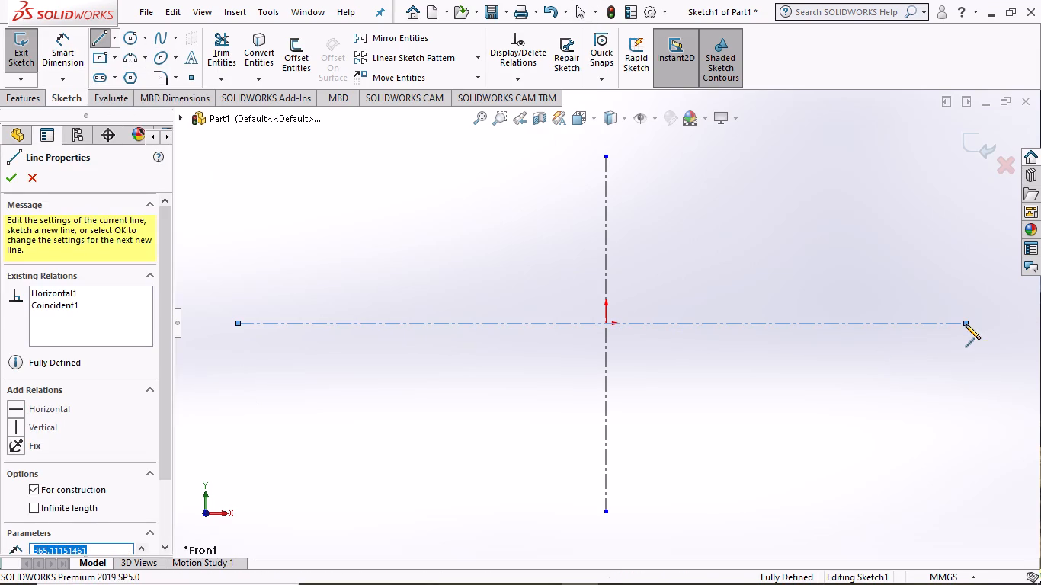
pyautogui.press('Escape')
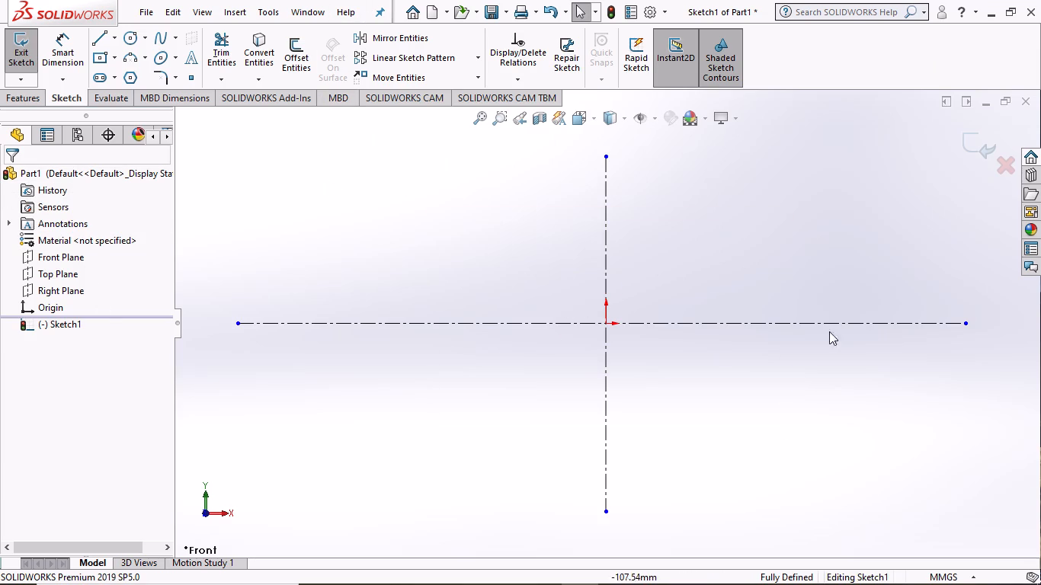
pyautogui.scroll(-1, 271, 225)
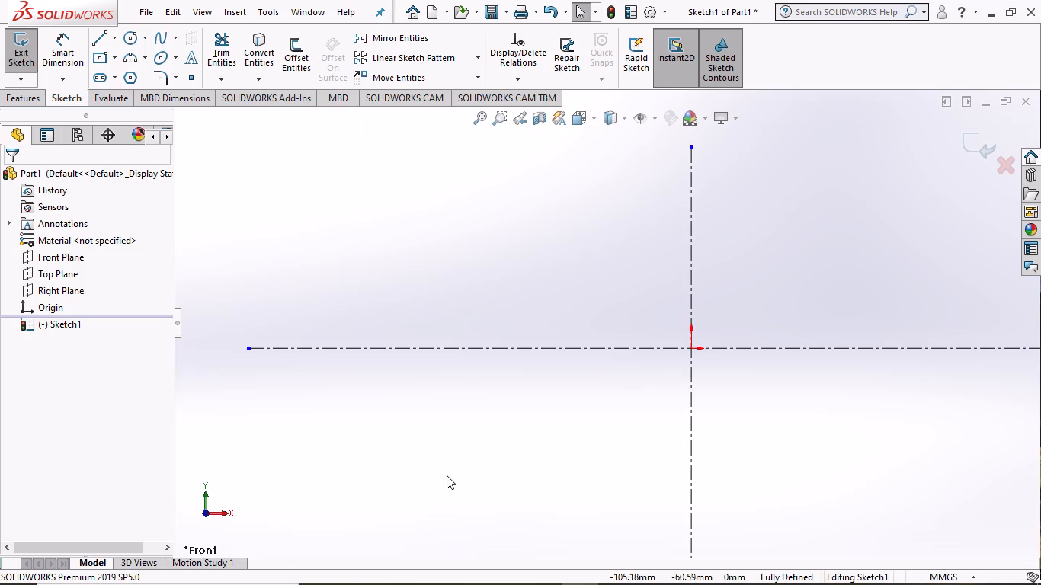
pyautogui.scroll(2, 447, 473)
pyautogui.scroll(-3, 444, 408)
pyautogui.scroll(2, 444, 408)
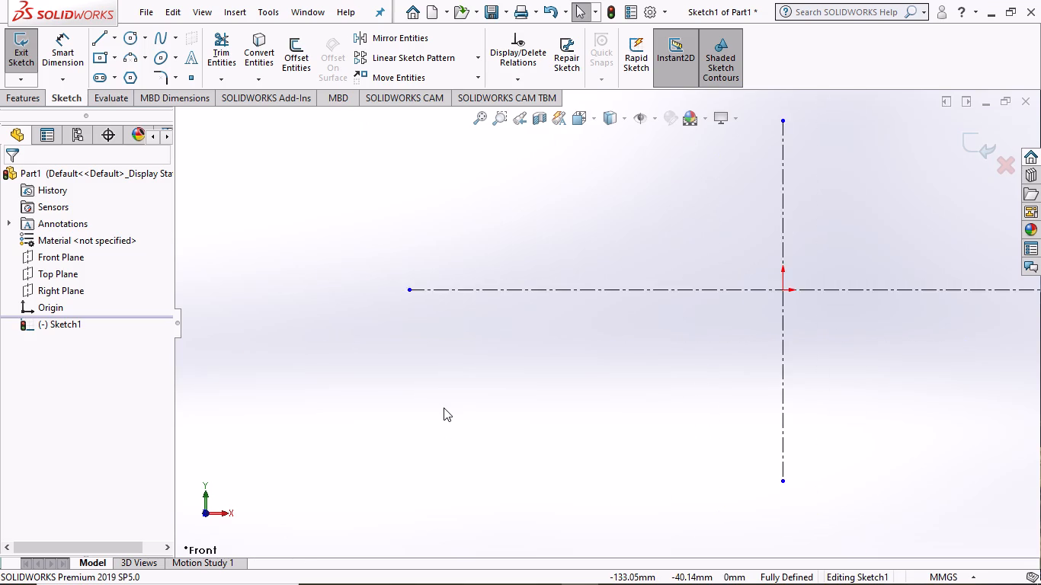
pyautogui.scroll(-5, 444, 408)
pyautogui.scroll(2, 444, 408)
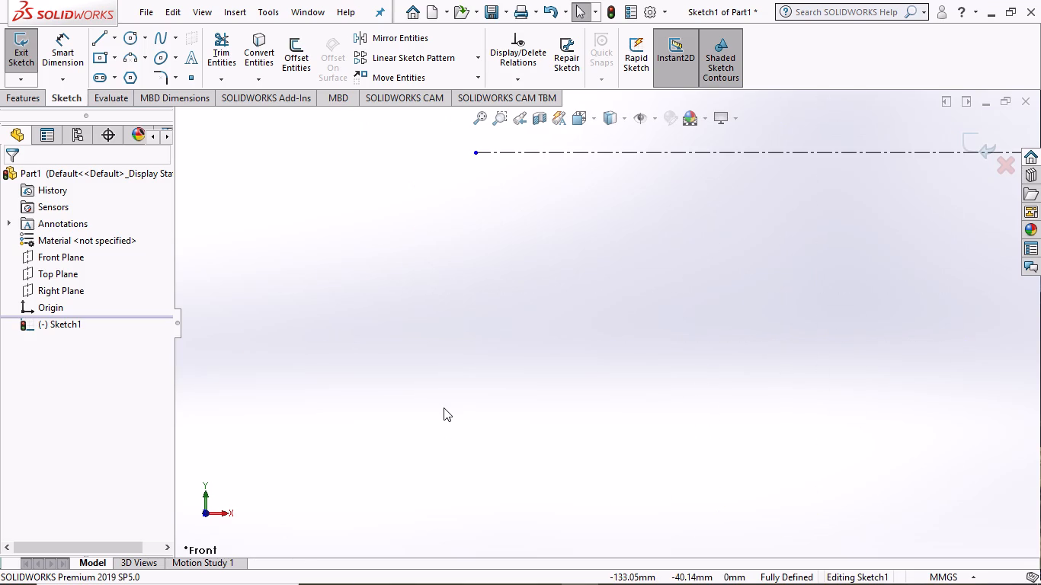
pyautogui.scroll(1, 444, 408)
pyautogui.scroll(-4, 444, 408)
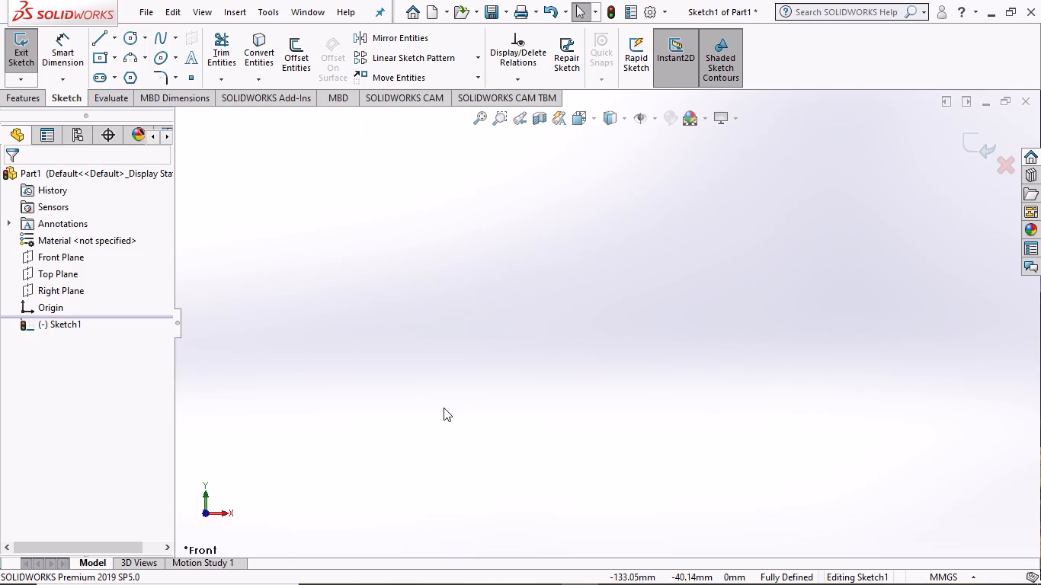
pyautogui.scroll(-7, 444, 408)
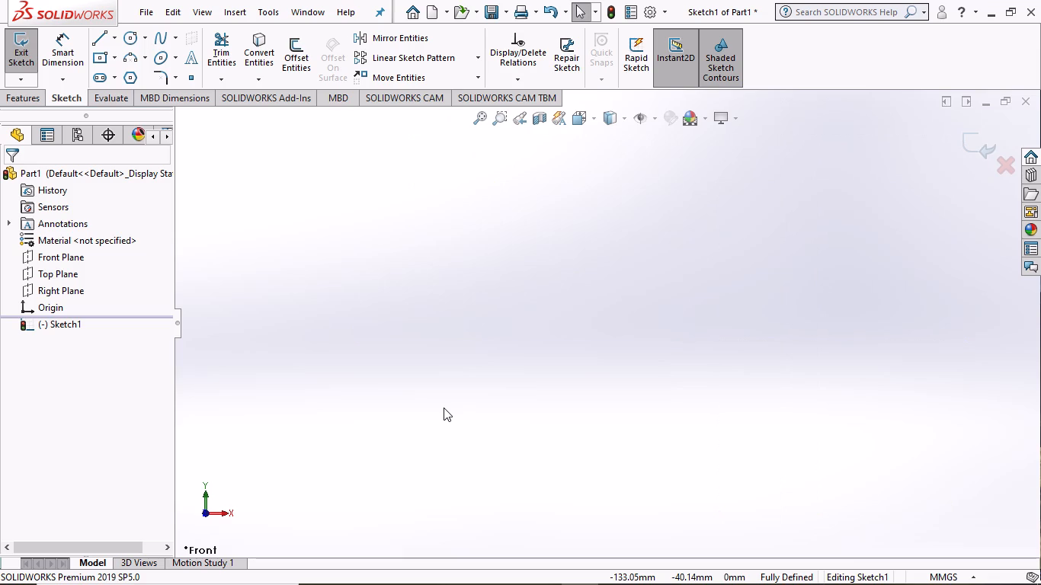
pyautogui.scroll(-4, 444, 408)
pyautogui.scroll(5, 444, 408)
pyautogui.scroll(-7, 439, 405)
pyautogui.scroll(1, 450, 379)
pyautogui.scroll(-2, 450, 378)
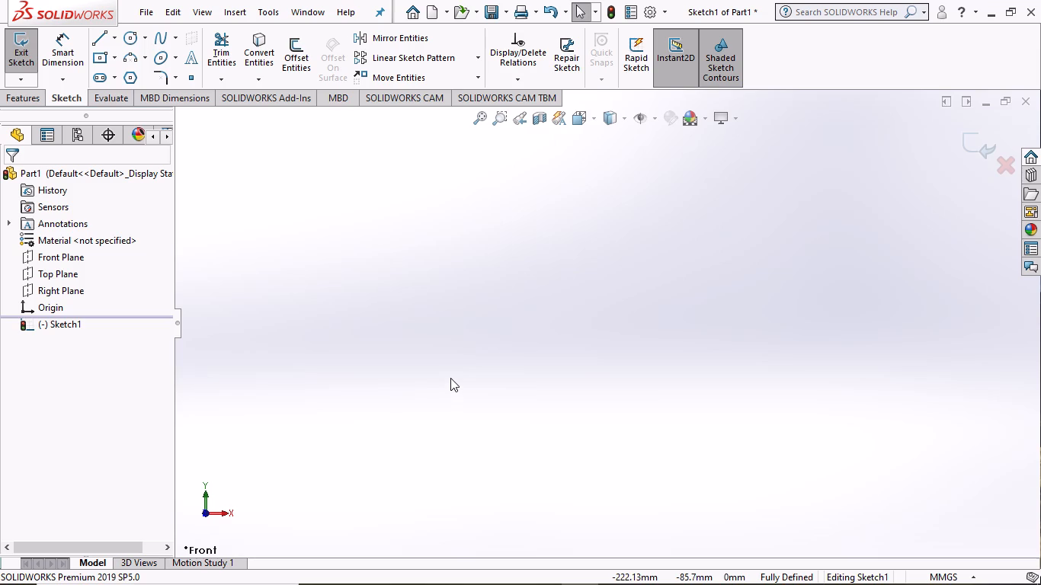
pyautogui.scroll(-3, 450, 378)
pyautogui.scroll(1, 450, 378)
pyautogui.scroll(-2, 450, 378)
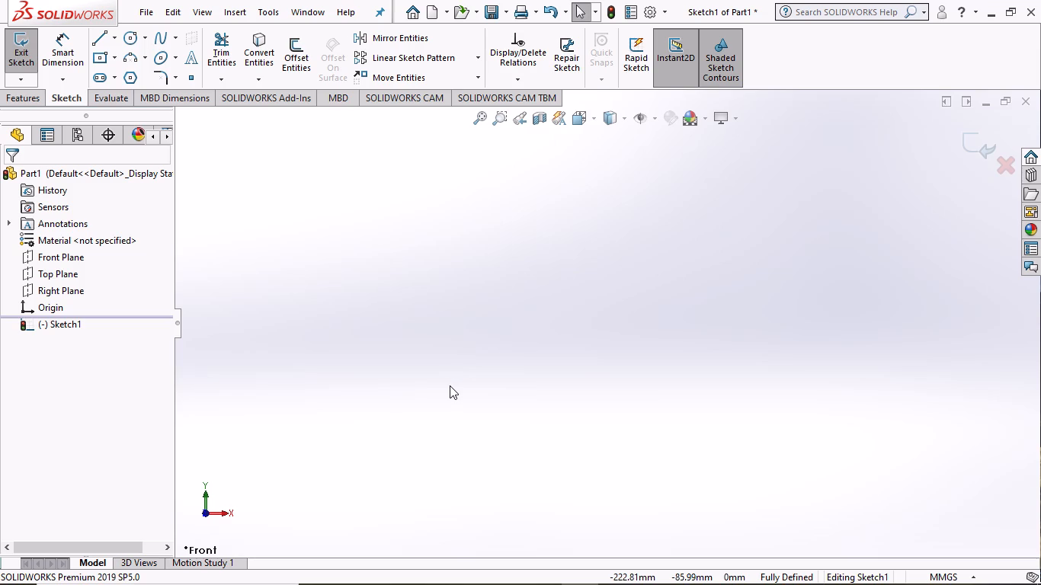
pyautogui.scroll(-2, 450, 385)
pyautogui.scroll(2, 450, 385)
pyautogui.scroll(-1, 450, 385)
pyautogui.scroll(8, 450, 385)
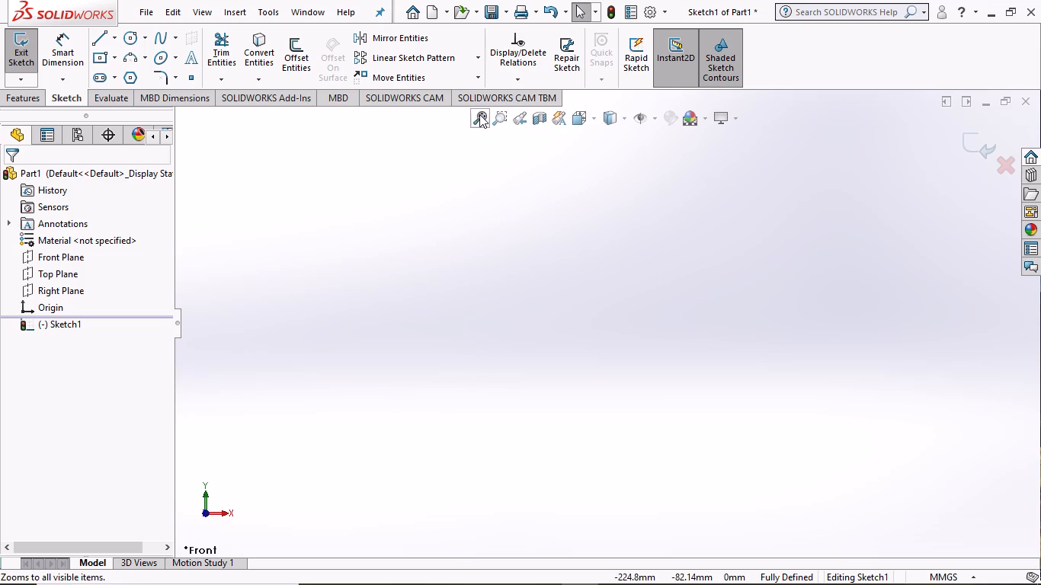
# Draw a circle centred on the origin with a radius of about 39 mm.
pyautogui.click(479, 114)
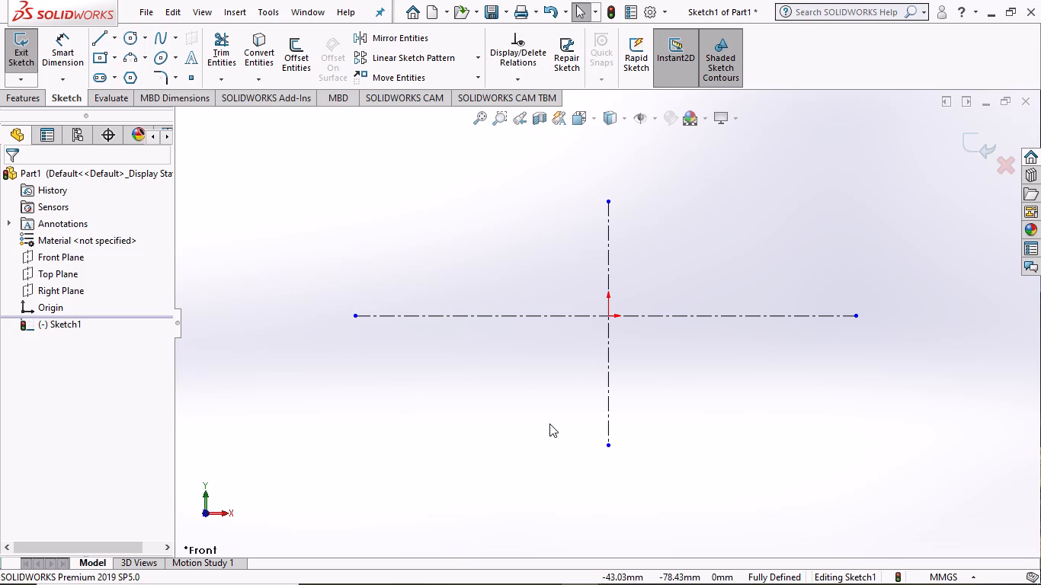
pyautogui.click(128, 34)
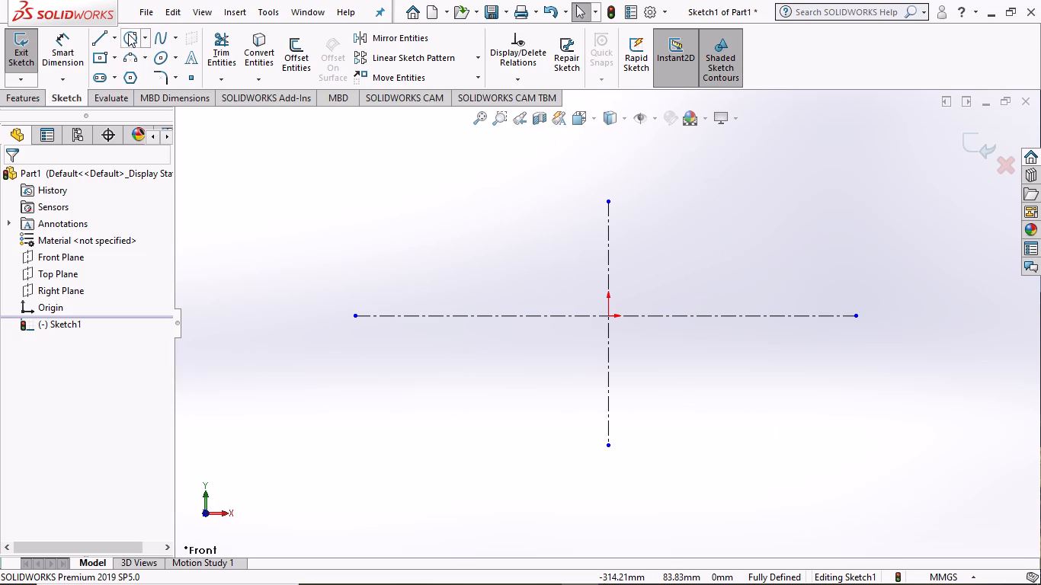
pyautogui.click(607, 315)
pyautogui.click(651, 350)
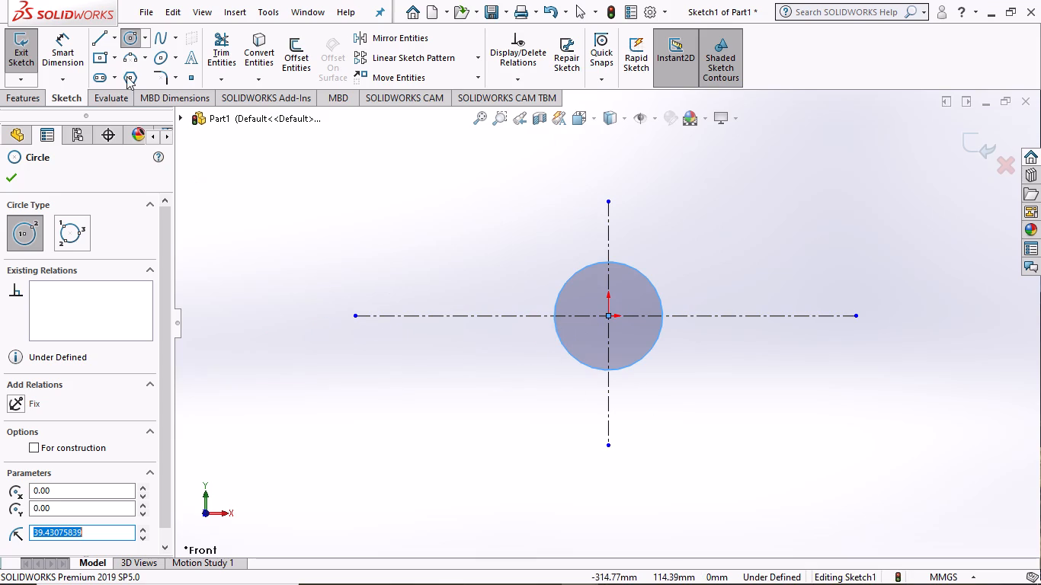
# Dimension the circle's diameter and set it to 80 mm.
pyautogui.click(52, 57)
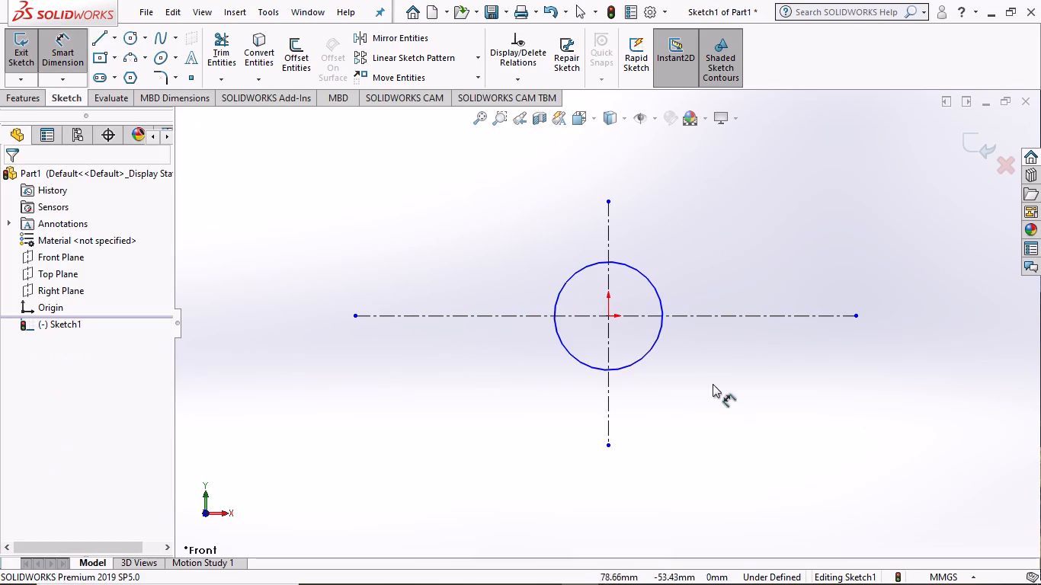
pyautogui.click(660, 329)
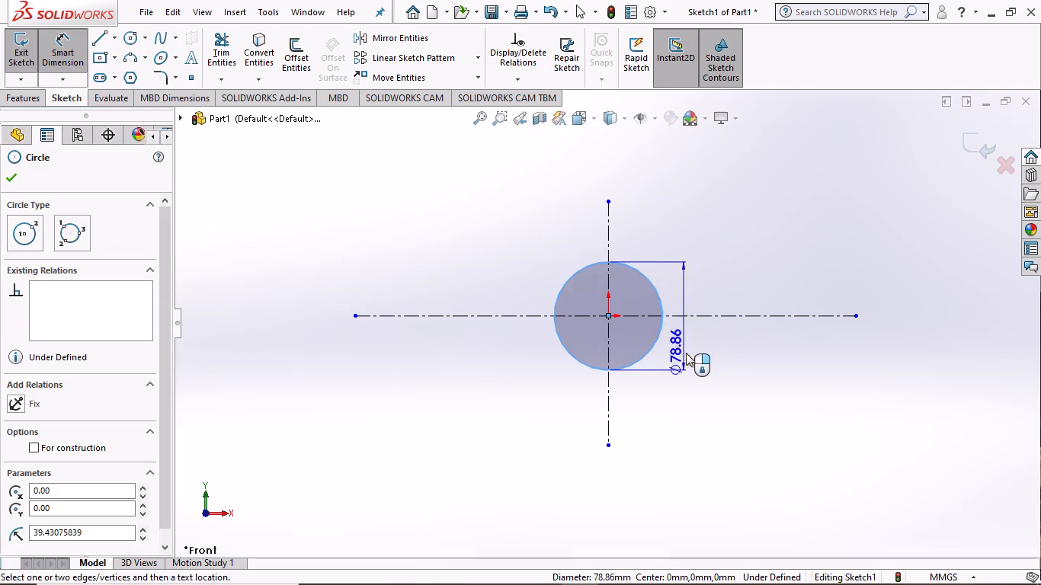
pyautogui.click(693, 347)
pyautogui.write('80')
pyautogui.press('Return')
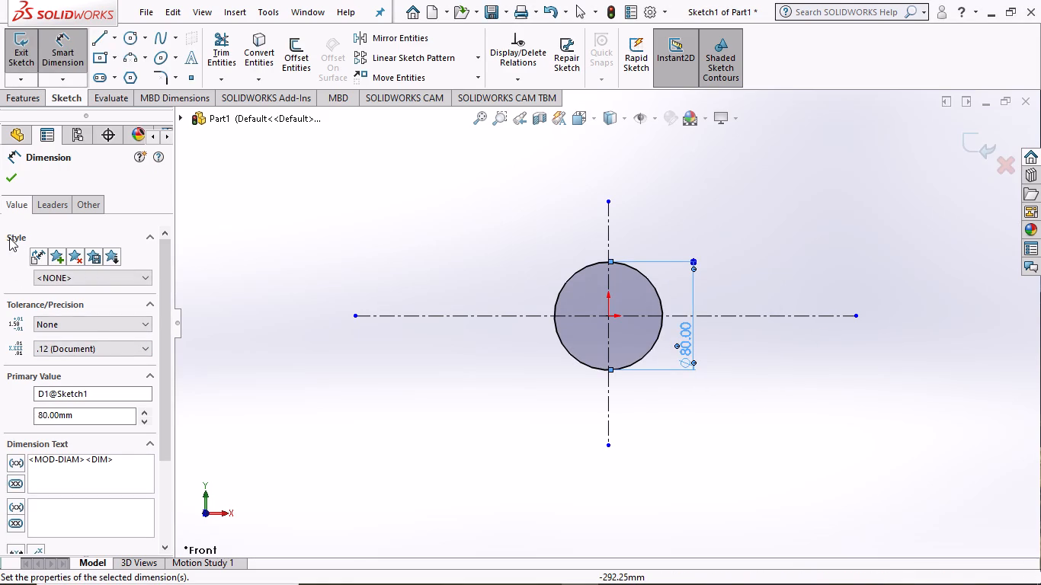
pyautogui.click(5, 178)
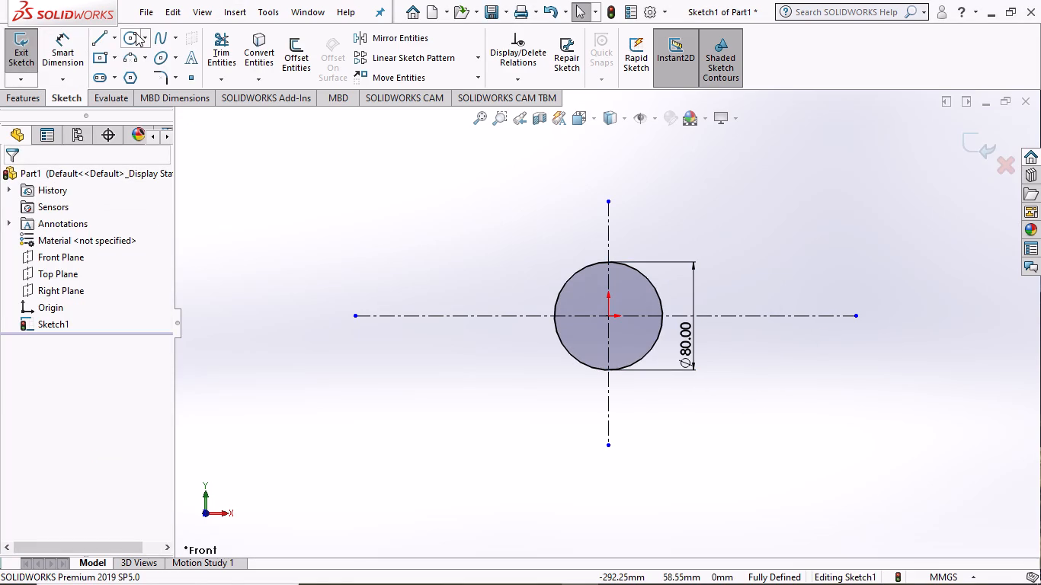
# Draw a smaller concentric circle at the origin with a radius of about 26 mm, inside the 80 mm circle.
pyautogui.click(130, 37)
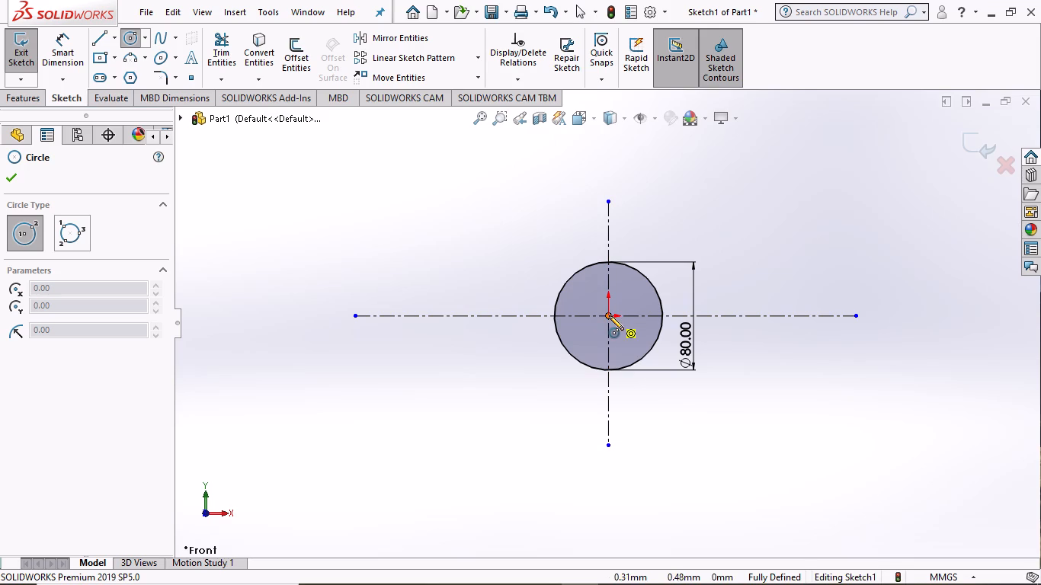
pyautogui.click(609, 315)
pyautogui.click(626, 347)
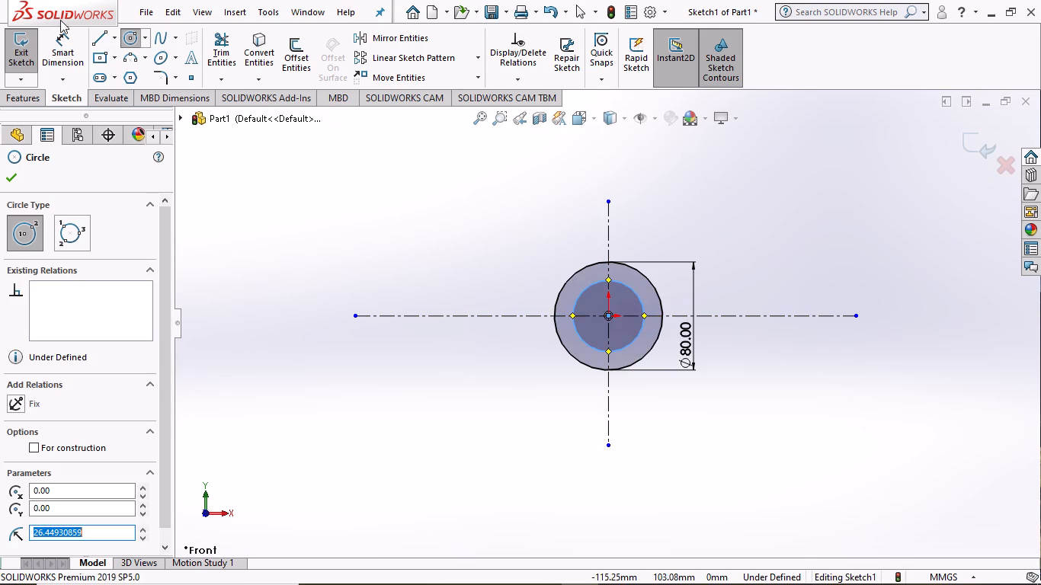
# Dimension the inner concentric circle's diameter and set it to 55 mm.
pyautogui.click(42, 46)
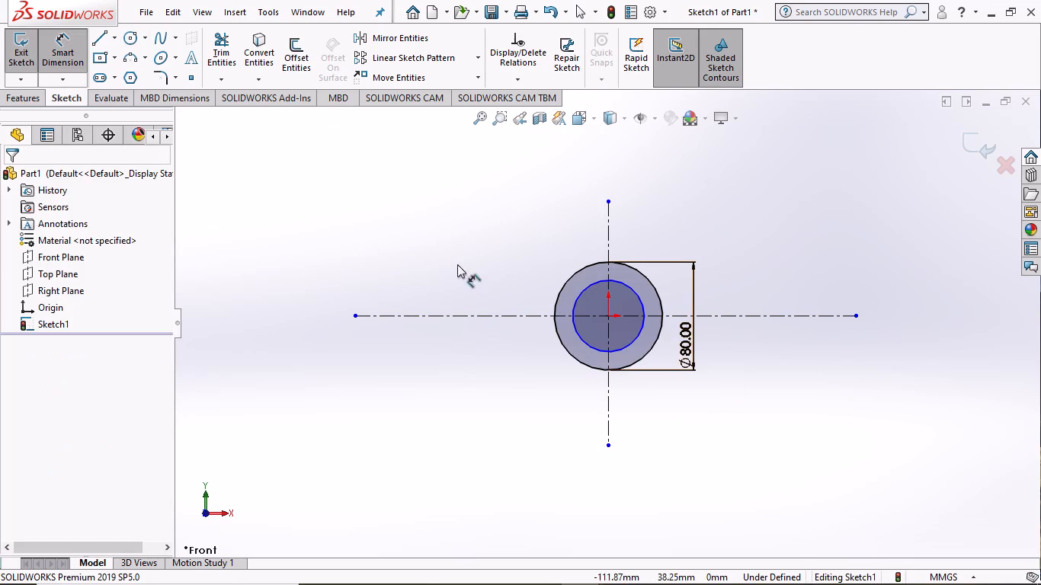
pyautogui.click(641, 302)
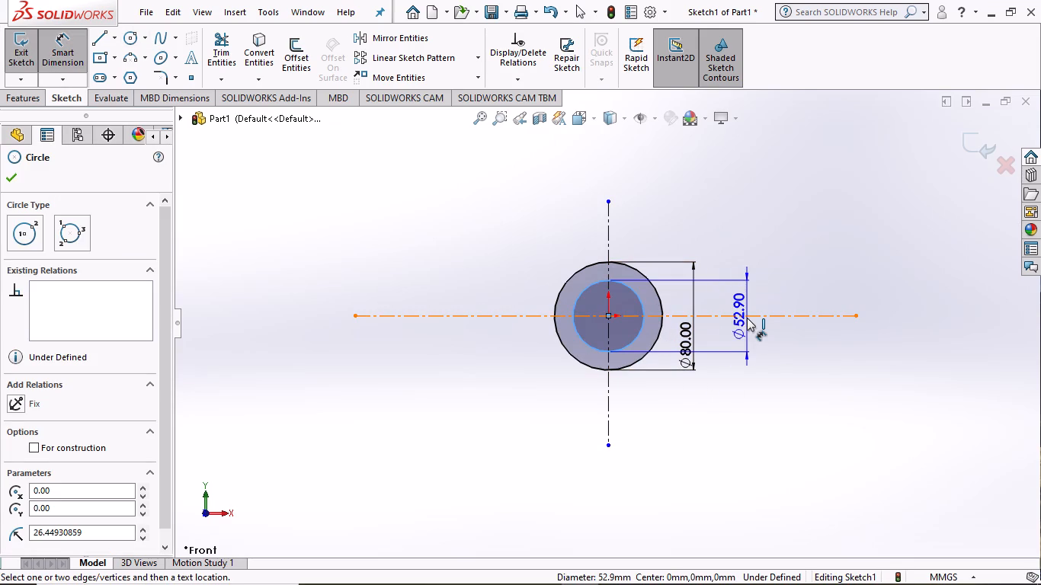
pyautogui.click(751, 281)
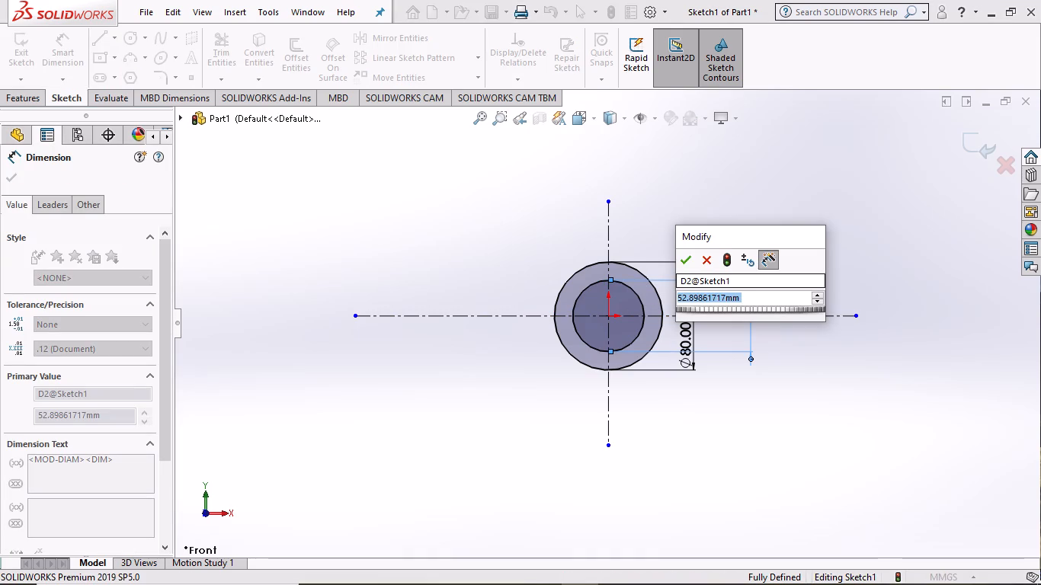
pyautogui.write('55')
pyautogui.press('Return')
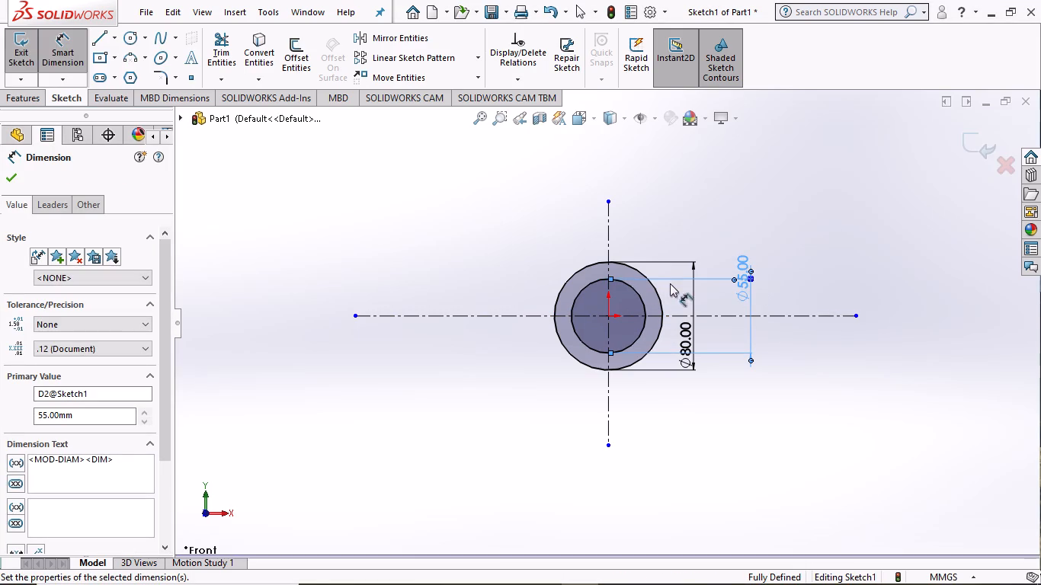
pyautogui.click(9, 172)
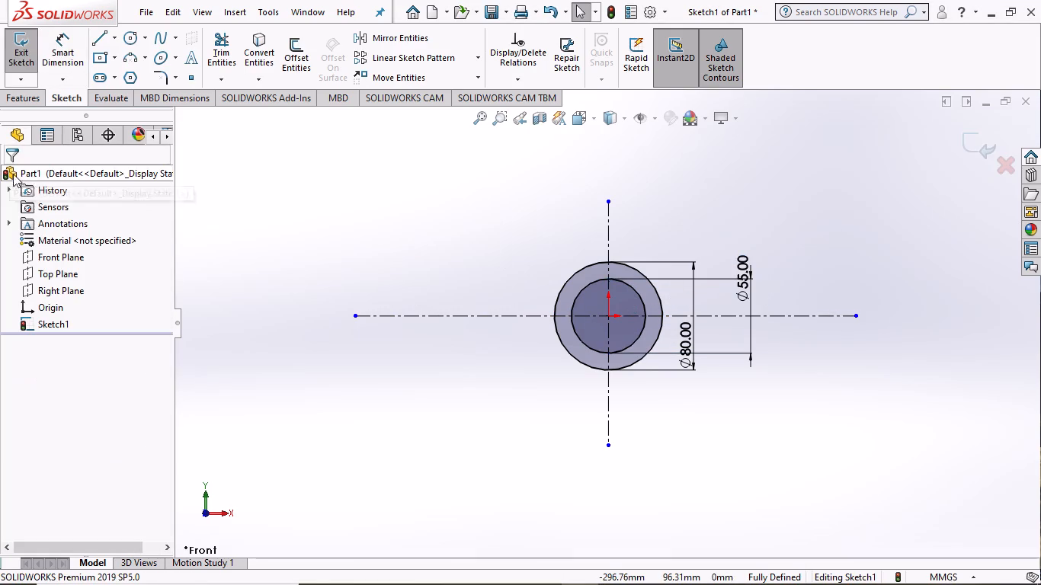
# Draw a horizontal line about 8.5 mm long between the two circles, crossing the vertical centerline above the origin.
pyautogui.scroll(-1, 615, 278)
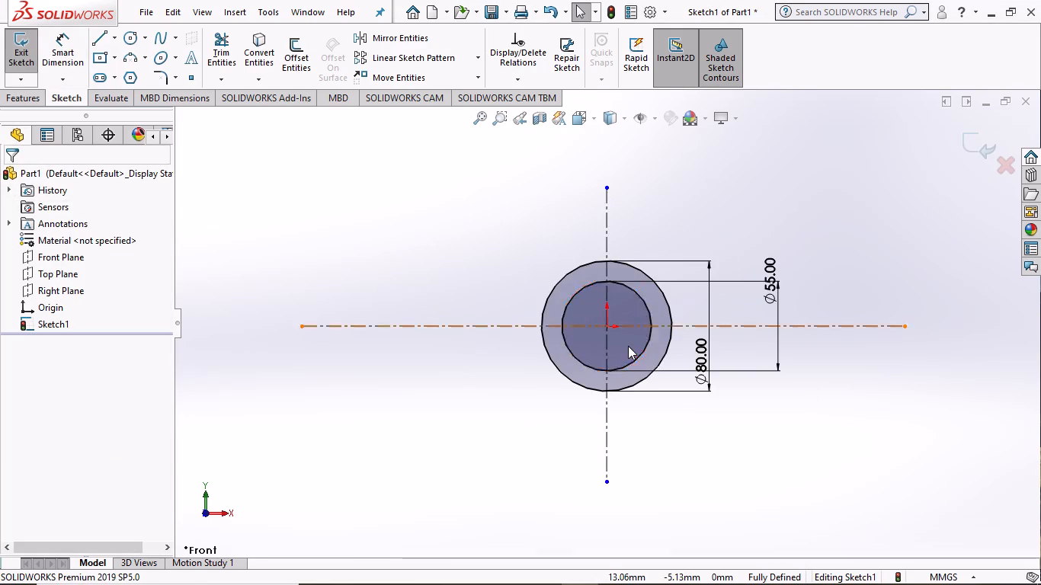
pyautogui.scroll(-1, 628, 346)
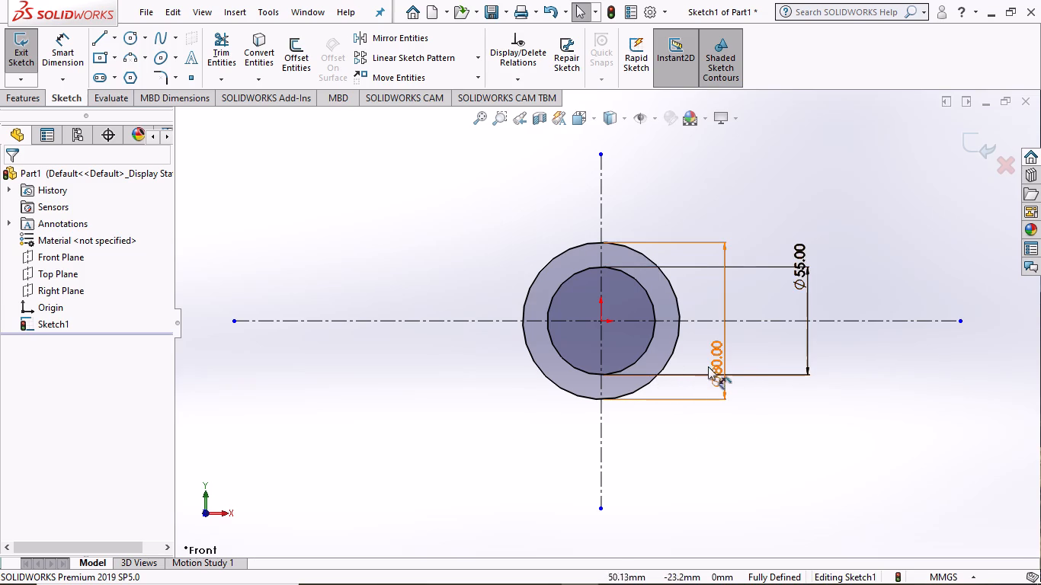
pyautogui.click(101, 40)
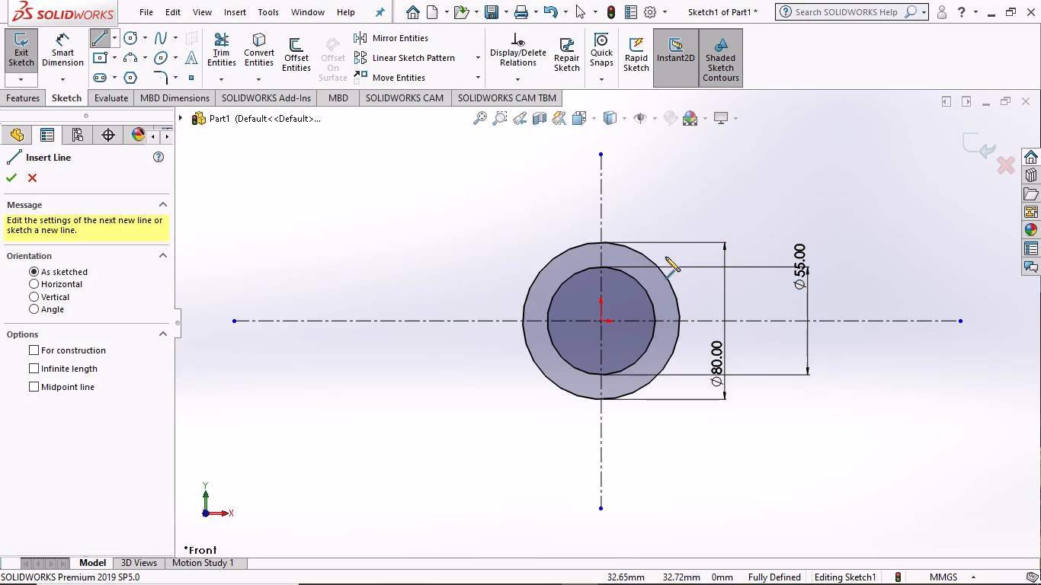
pyautogui.scroll(-2, 619, 254)
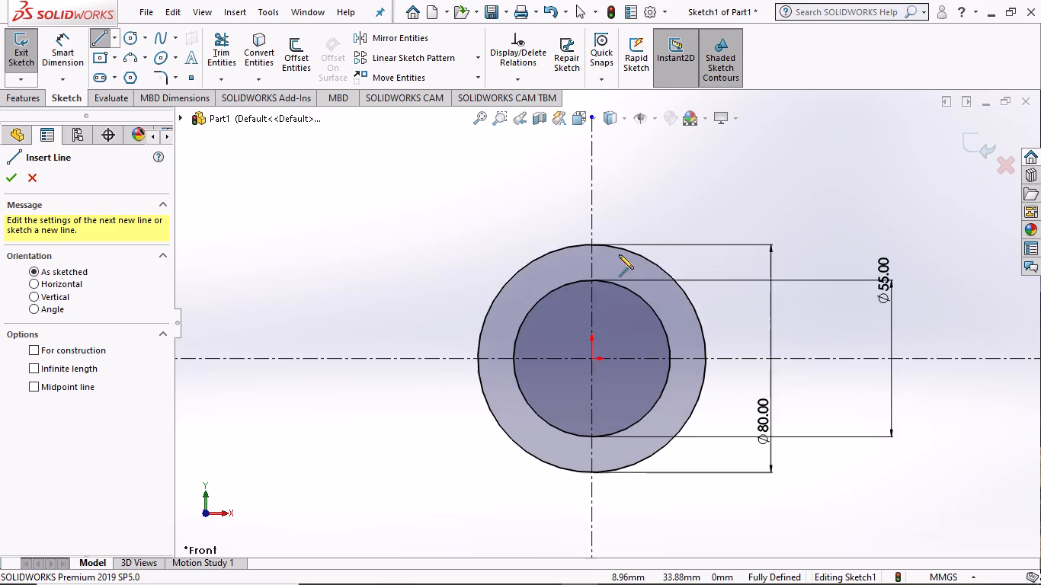
pyautogui.scroll(-2, 619, 254)
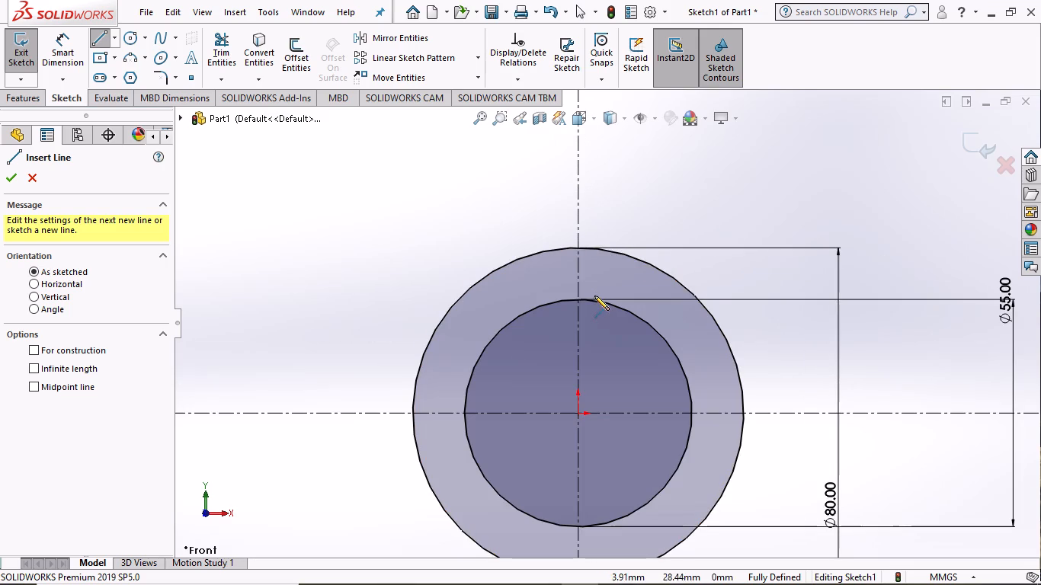
pyautogui.click(562, 280)
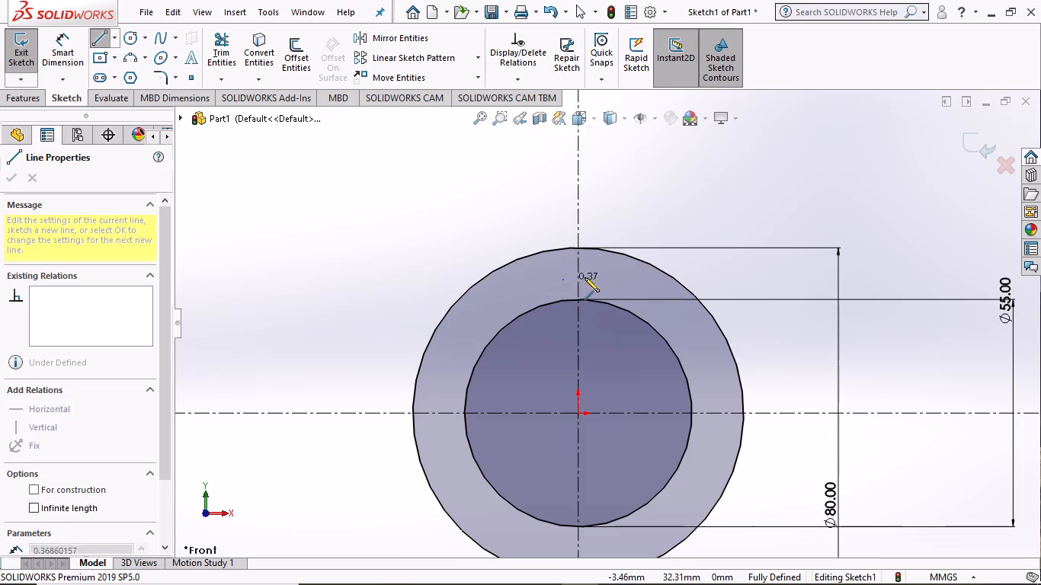
pyautogui.click(597, 281)
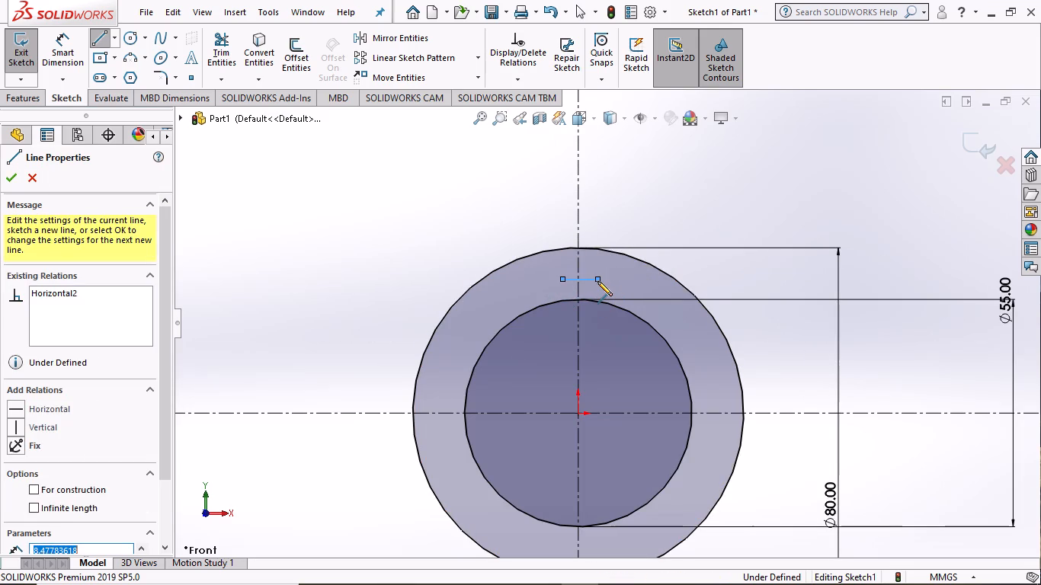
pyautogui.press('Escape')
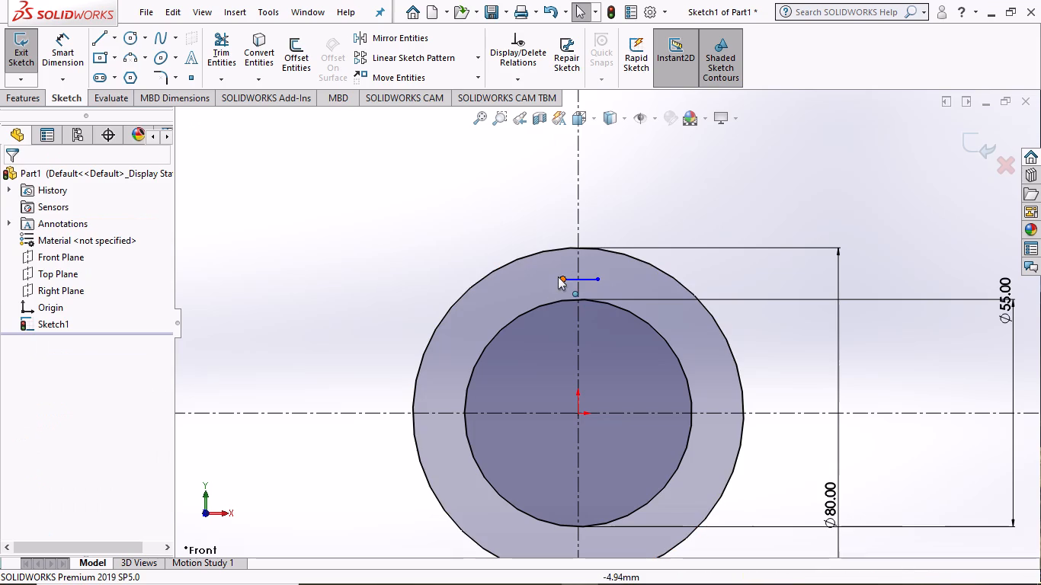
# Make the short horizontal line's two endpoints symmetric about the vertical centerline.
pyautogui.keyDown('ctrl'); pyautogui.click(558, 277); pyautogui.keyUp('ctrl')
pyautogui.keyDown('ctrl'); pyautogui.click(597, 277); pyautogui.keyUp('ctrl')
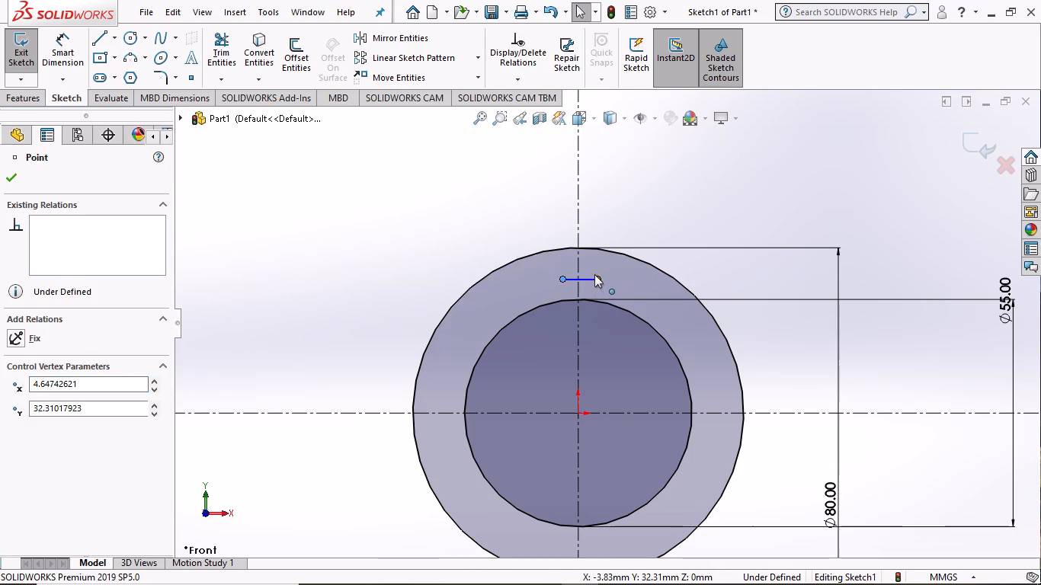
pyautogui.keyDown('ctrl'); pyautogui.click(578, 260); pyautogui.keyUp('ctrl')
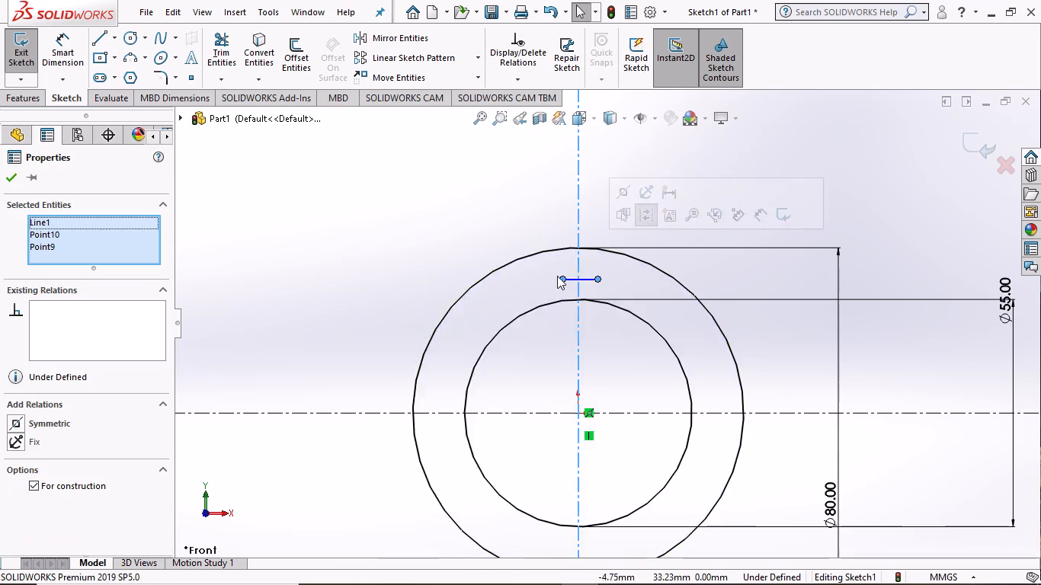
pyautogui.click(626, 188)
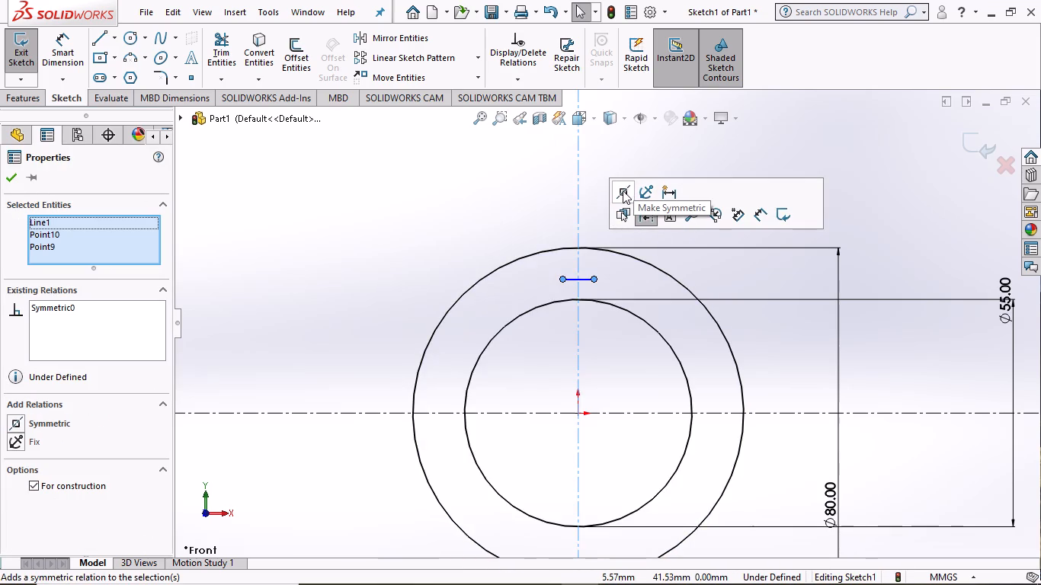
pyautogui.click(16, 174)
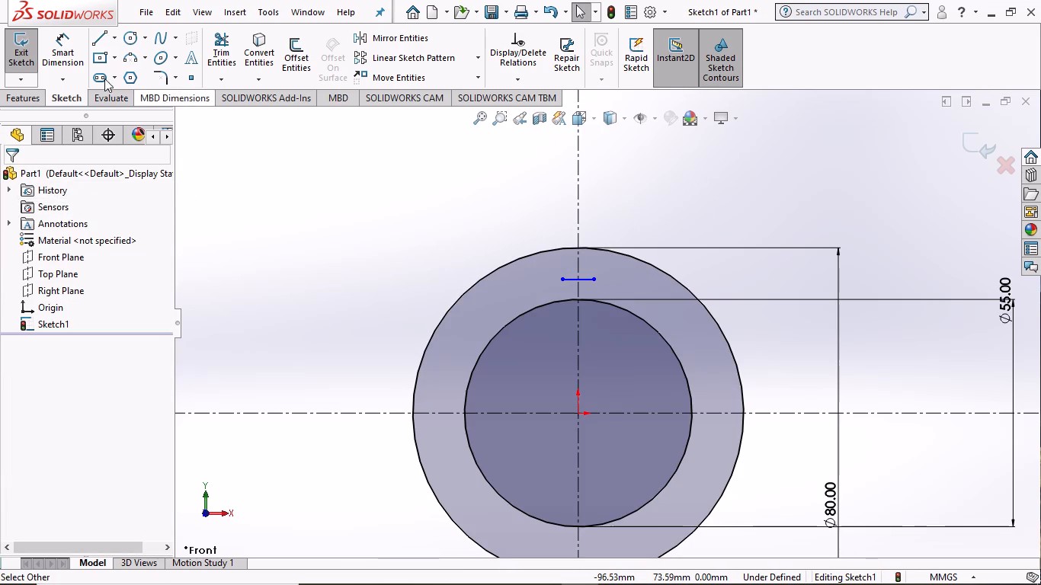
# Draw a vertical line about 5 mm long from the short line's left endpoint down to the 55 mm circle.
pyautogui.click(101, 37)
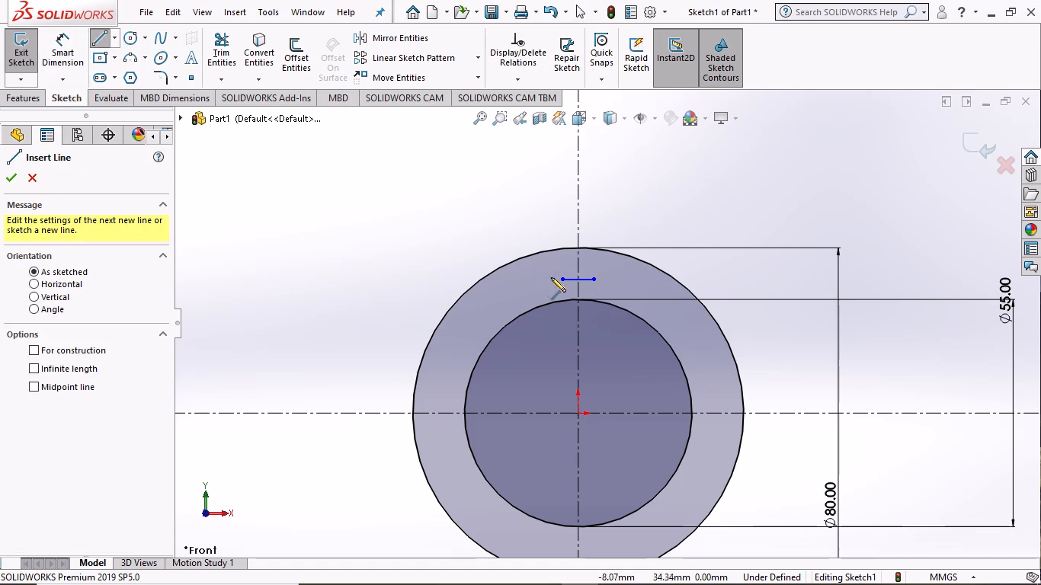
pyautogui.click(562, 280)
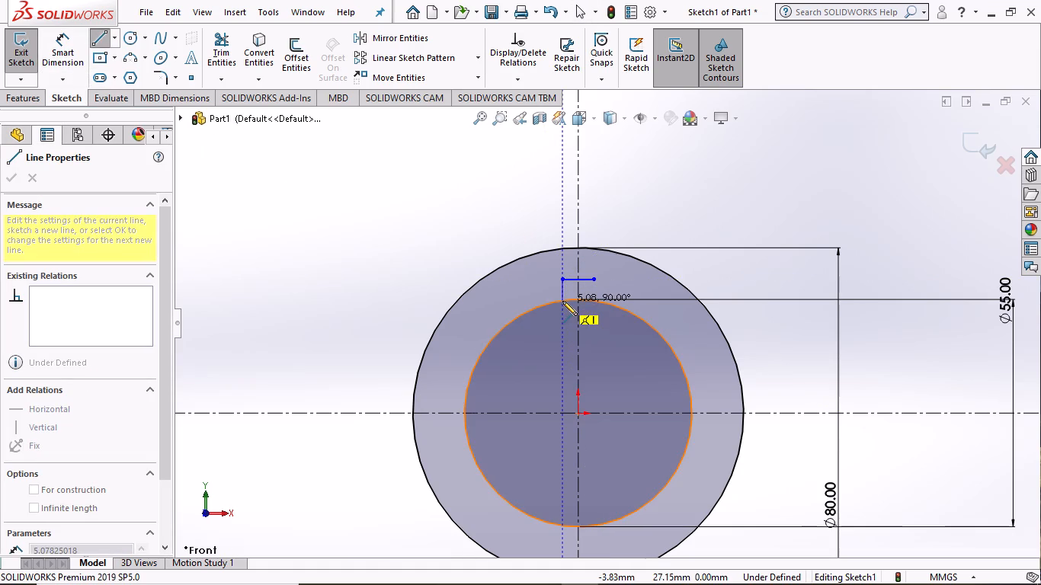
pyautogui.click(562, 301)
pyautogui.press('Escape')
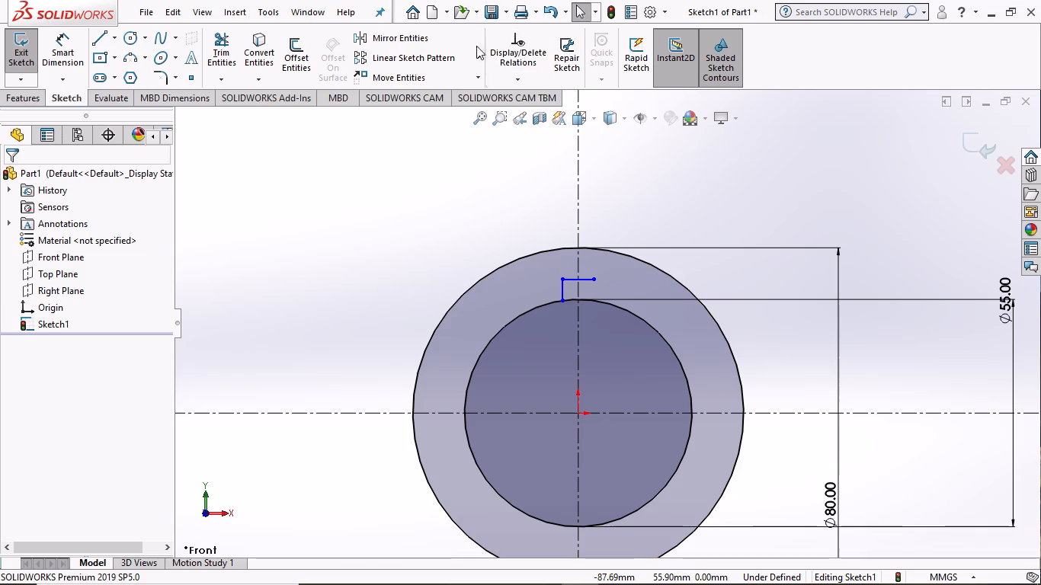
# Mirror the short vertical line about the vertical centerline, keeping the original, to form the keyway's other side.
pyautogui.click(436, 36)
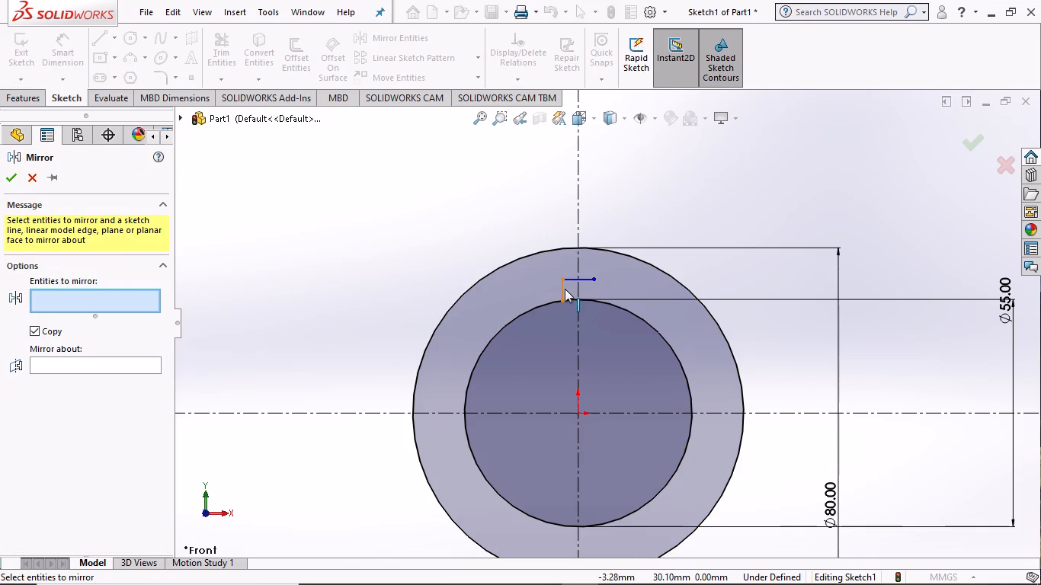
pyautogui.click(565, 289)
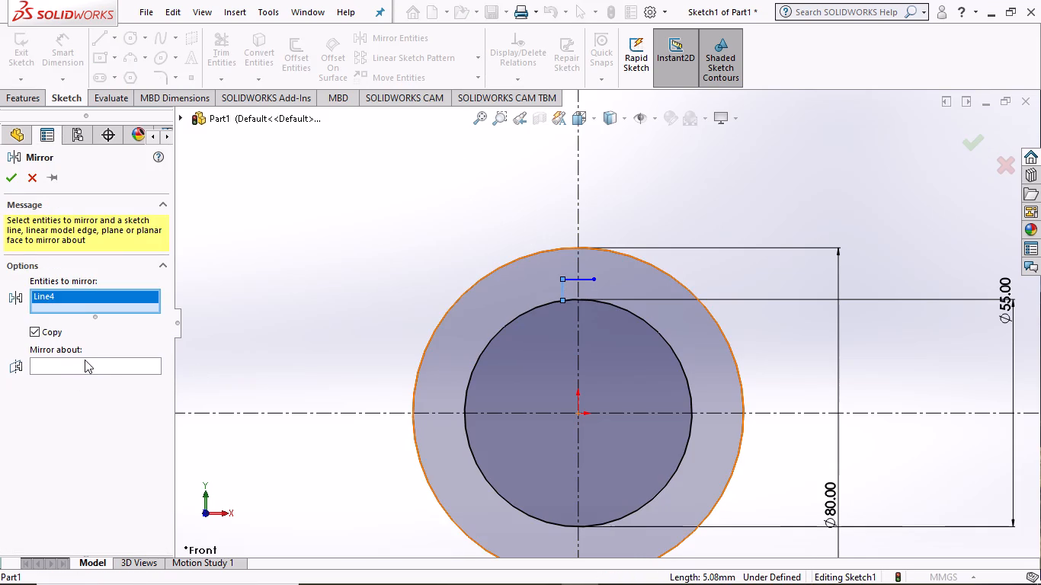
pyautogui.click(85, 360)
pyautogui.click(579, 208)
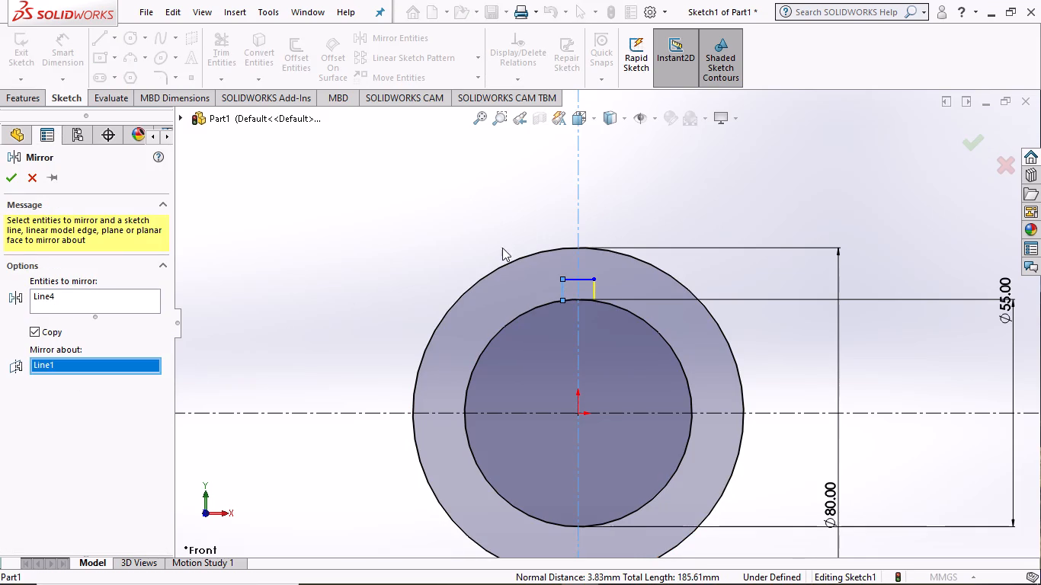
pyautogui.click(15, 177)
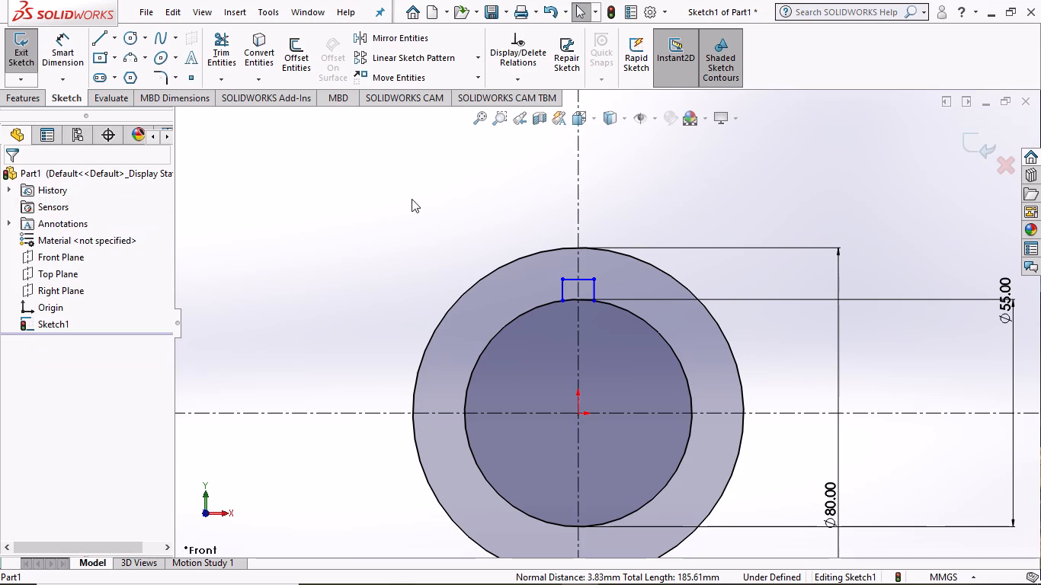
# Dimension the keyway's top horizontal line and set its width to 14 mm.
pyautogui.scroll(-3, 598, 284)
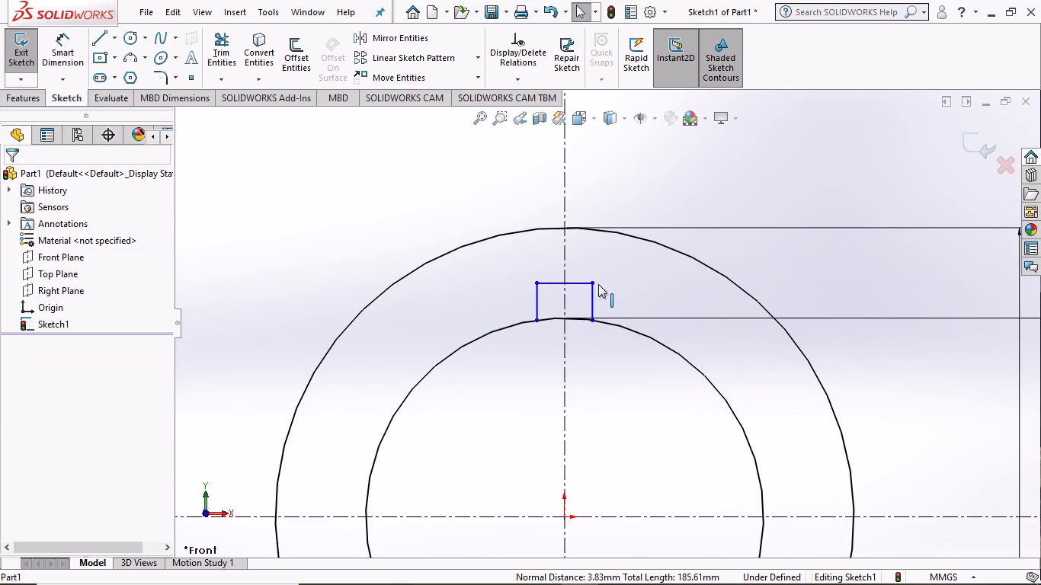
pyautogui.scroll(-2, 601, 288)
pyautogui.scroll(-4, 541, 369)
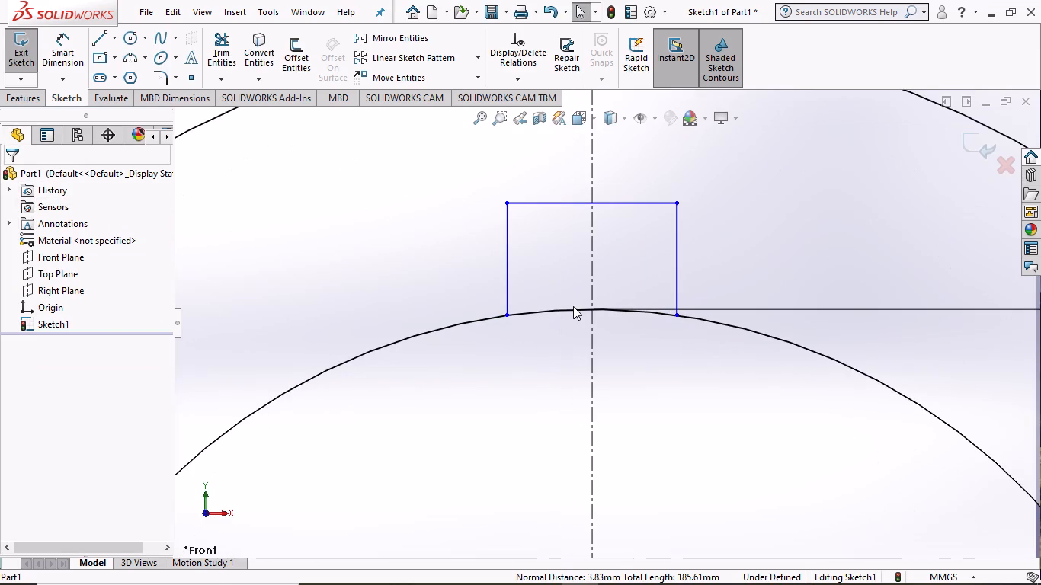
pyautogui.scroll(-1, 573, 306)
pyautogui.scroll(3, 573, 306)
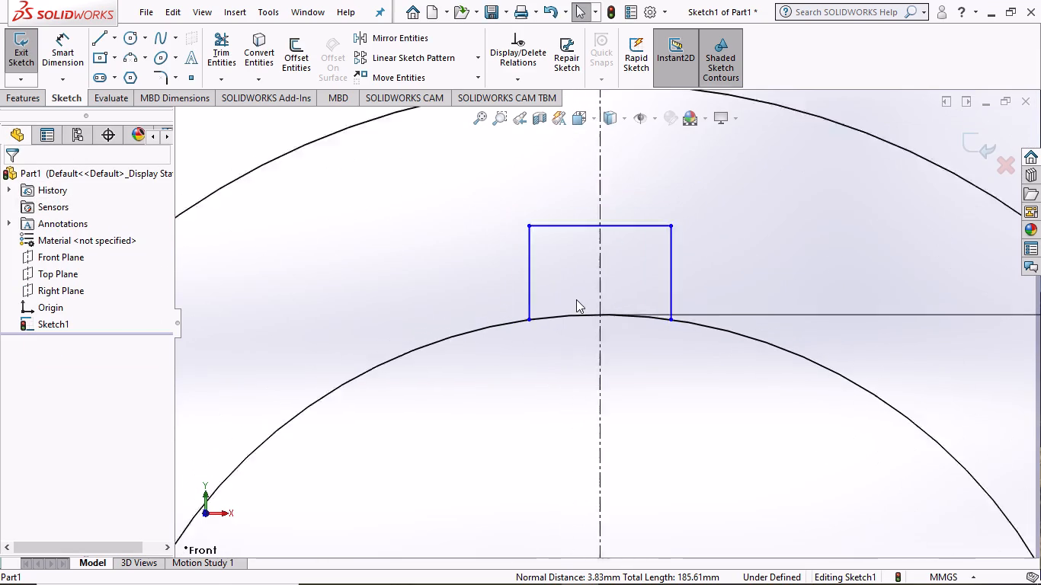
pyautogui.scroll(10, 576, 299)
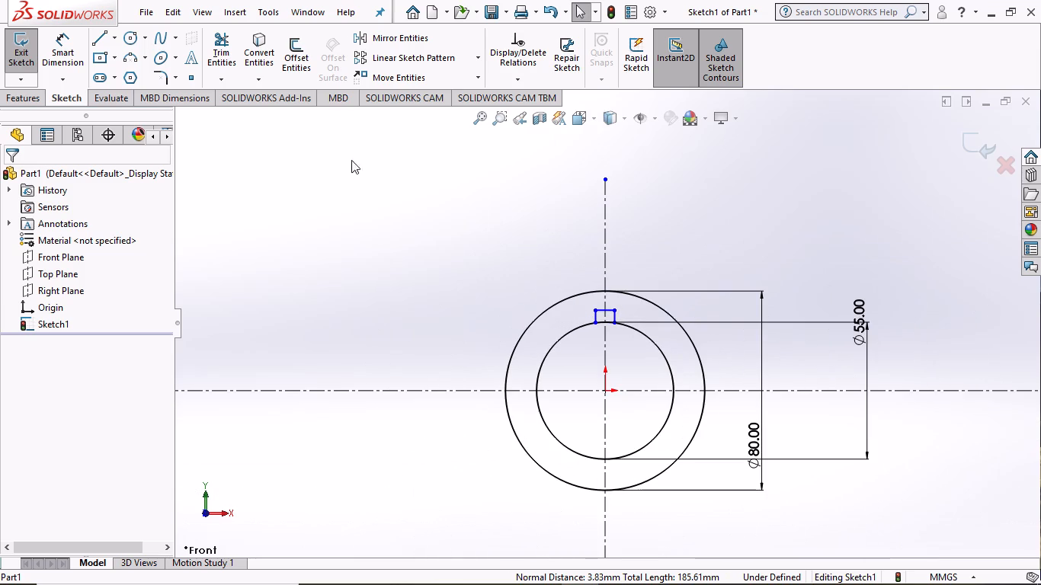
pyautogui.click(59, 56)
pyautogui.scroll(-5, 639, 313)
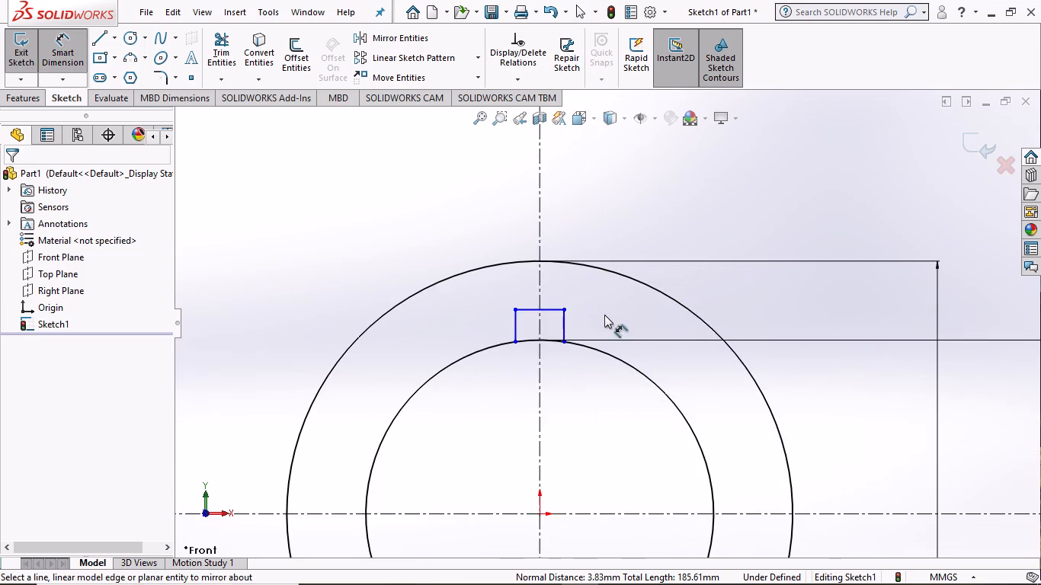
pyautogui.click(526, 307)
pyautogui.click(523, 292)
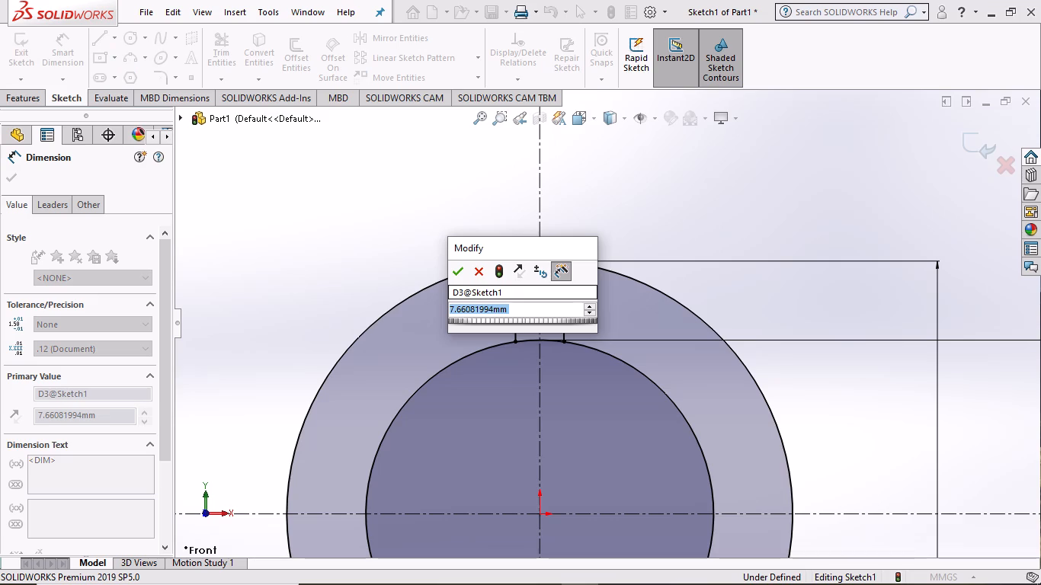
pyautogui.write('14')
pyautogui.press('Return')
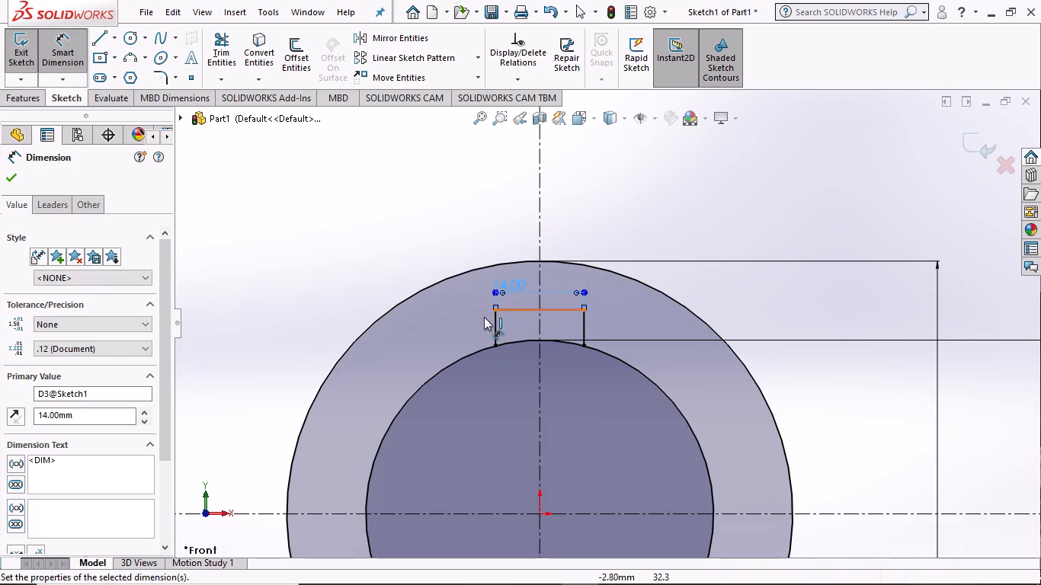
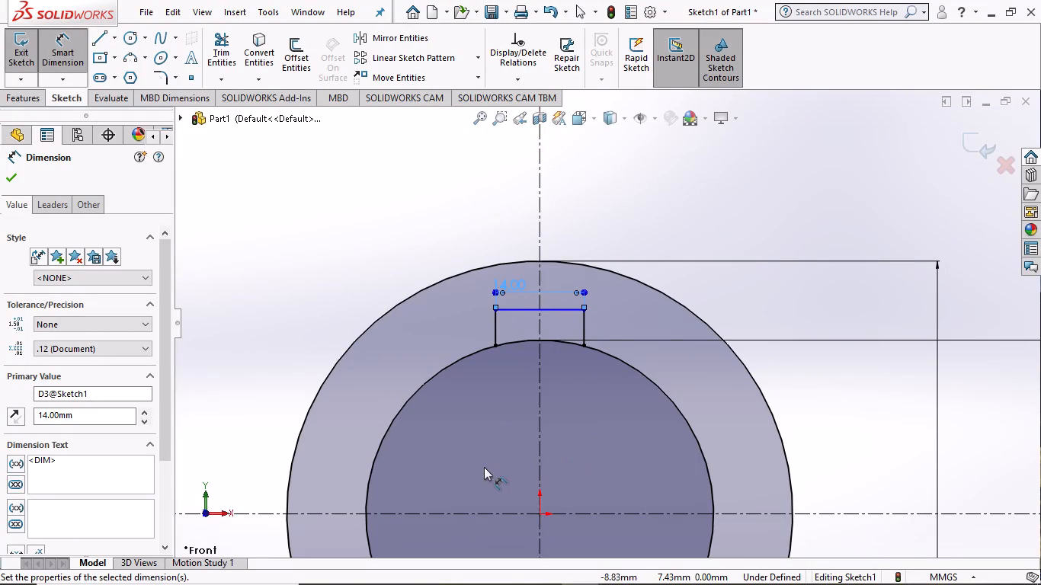
# Dimension the keyway's short vertical side line and set its length to 5 mm.
pyautogui.click(495, 328)
pyautogui.click(445, 336)
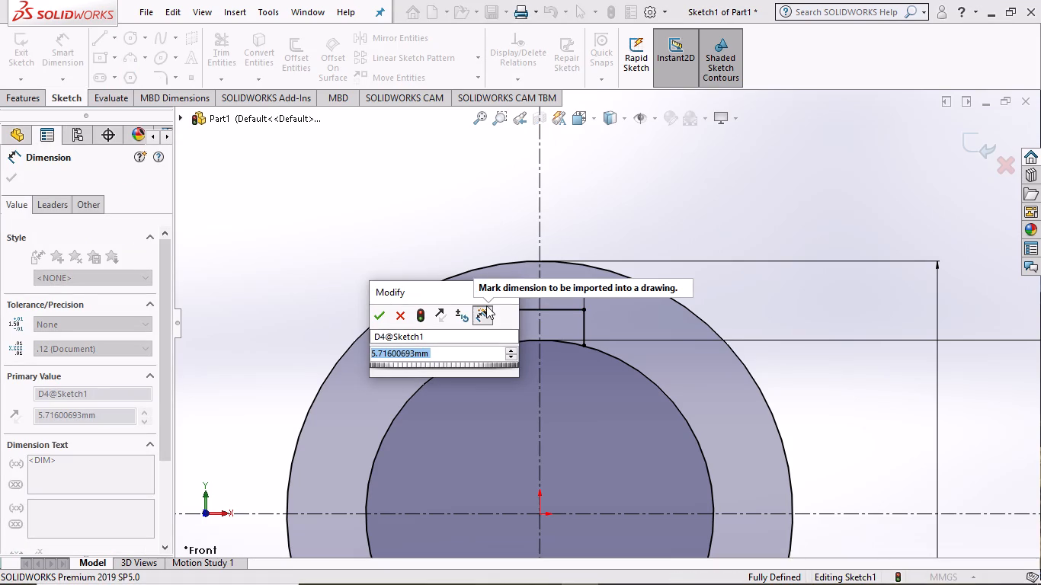
pyautogui.press('5')
pyautogui.press('Return')
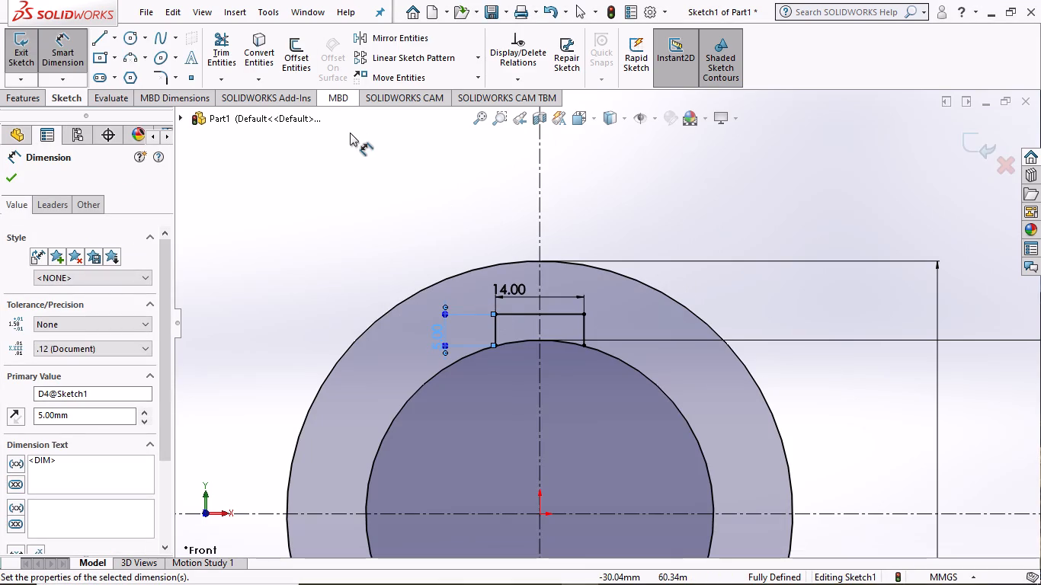
pyautogui.click(7, 177)
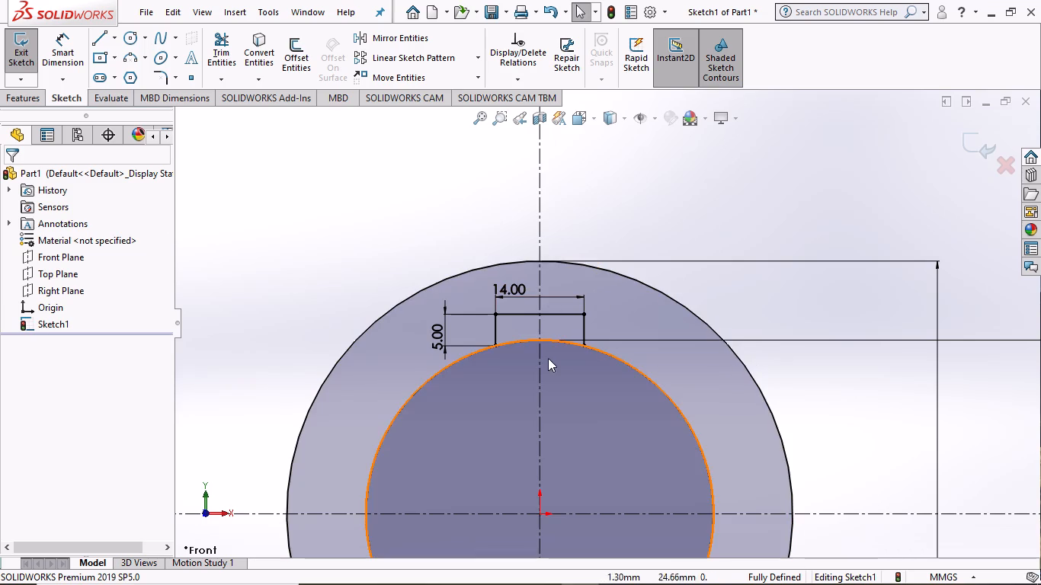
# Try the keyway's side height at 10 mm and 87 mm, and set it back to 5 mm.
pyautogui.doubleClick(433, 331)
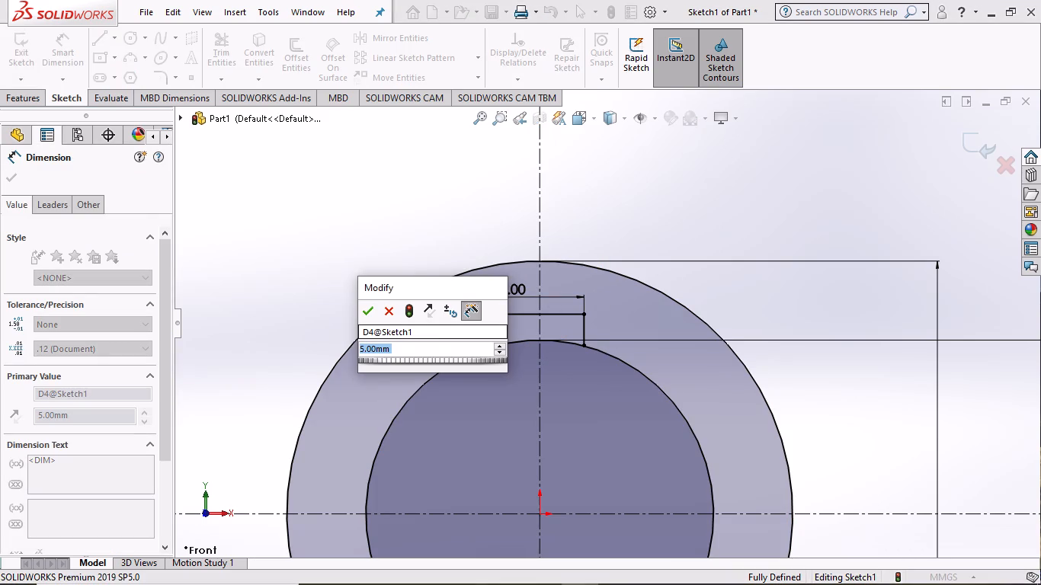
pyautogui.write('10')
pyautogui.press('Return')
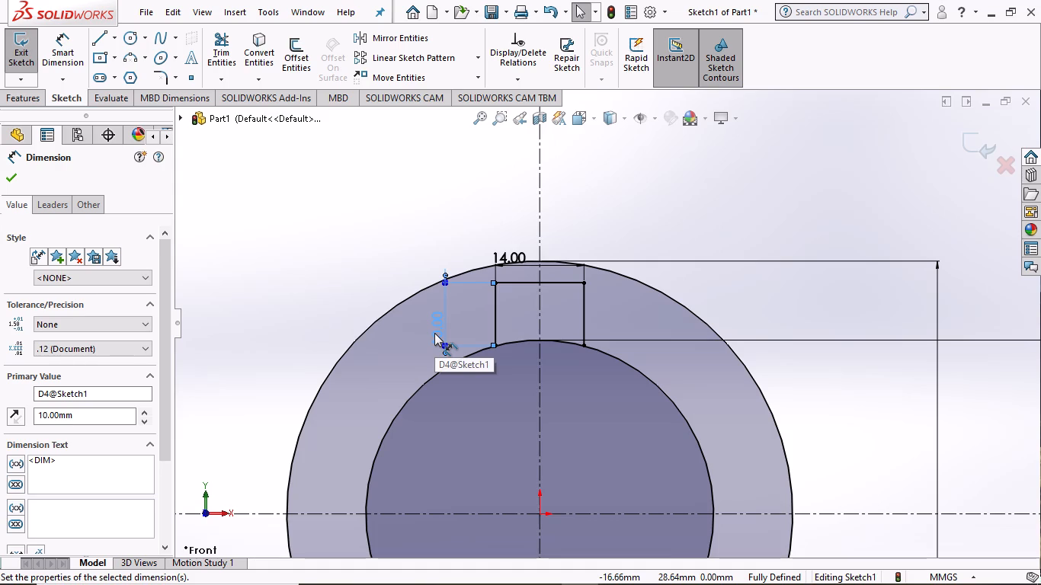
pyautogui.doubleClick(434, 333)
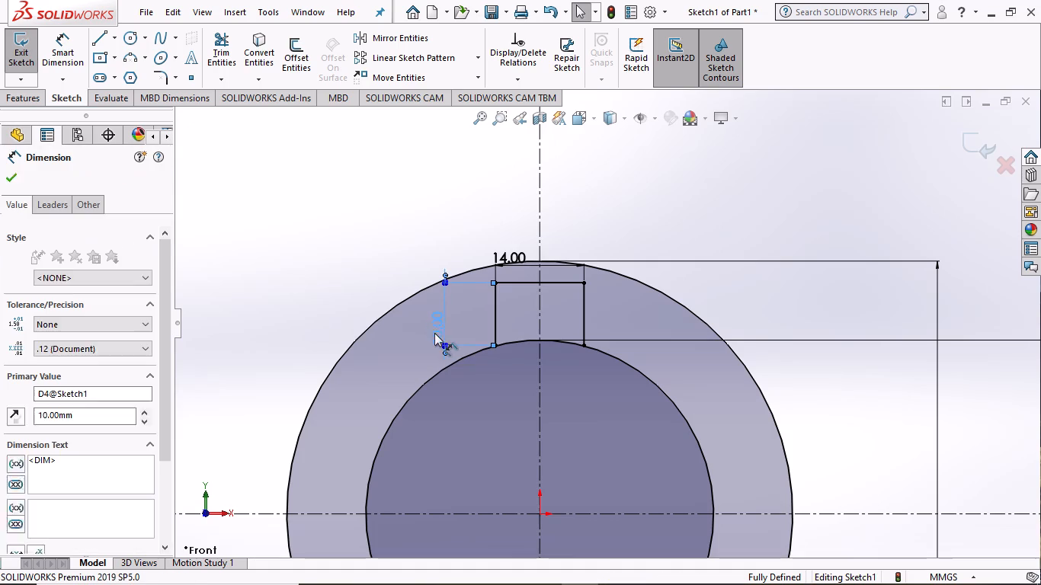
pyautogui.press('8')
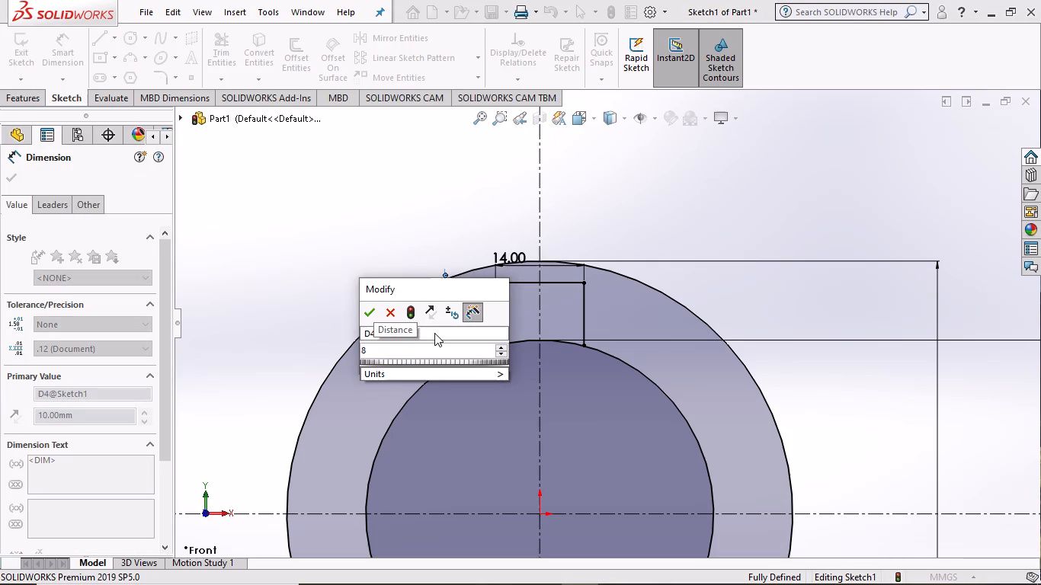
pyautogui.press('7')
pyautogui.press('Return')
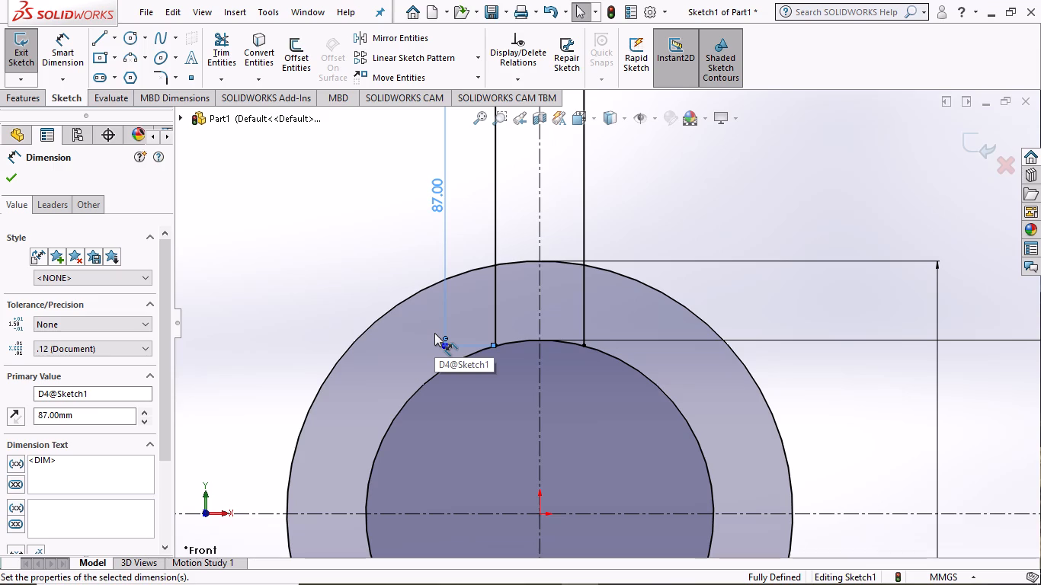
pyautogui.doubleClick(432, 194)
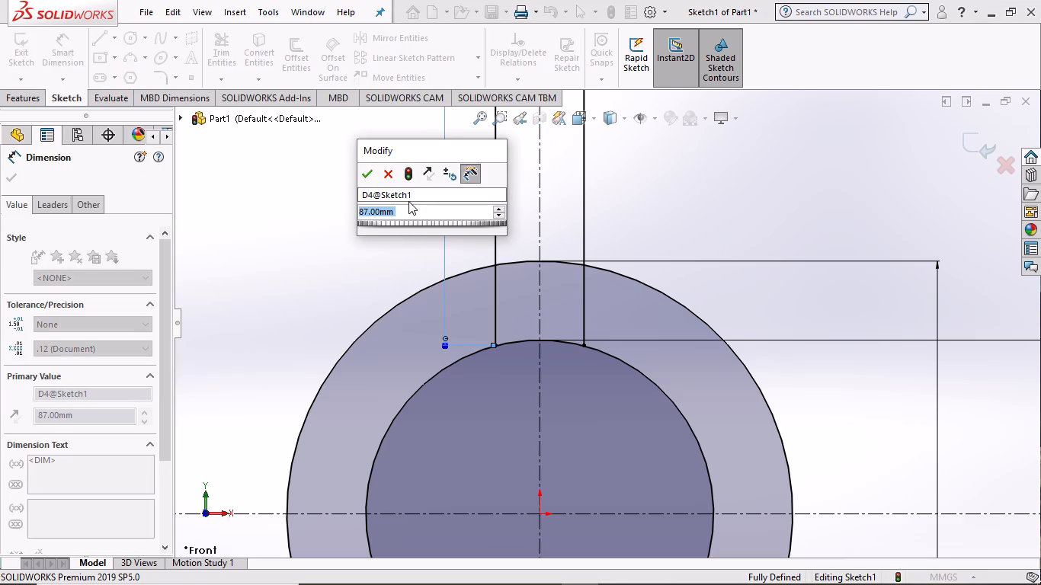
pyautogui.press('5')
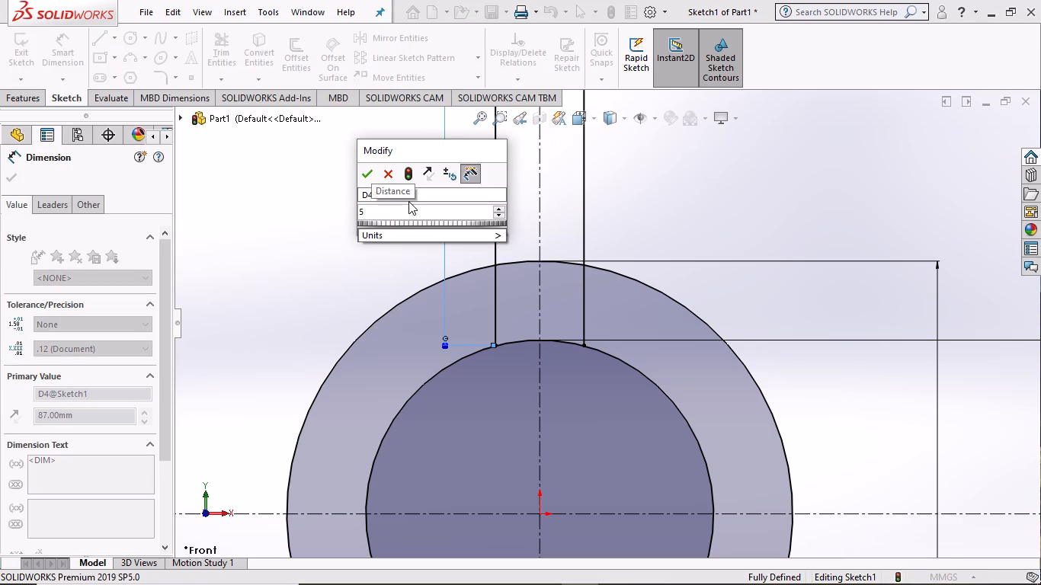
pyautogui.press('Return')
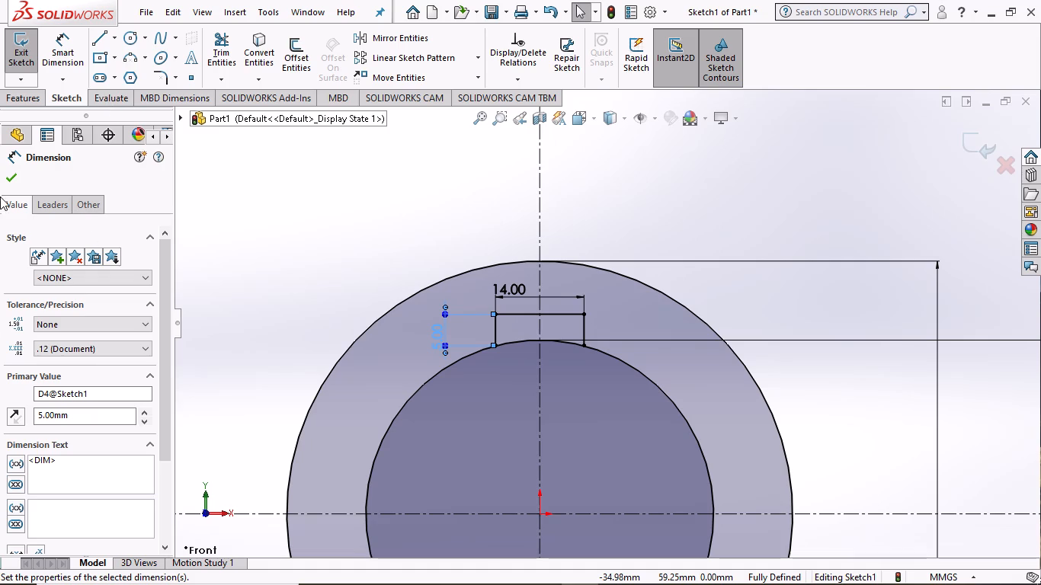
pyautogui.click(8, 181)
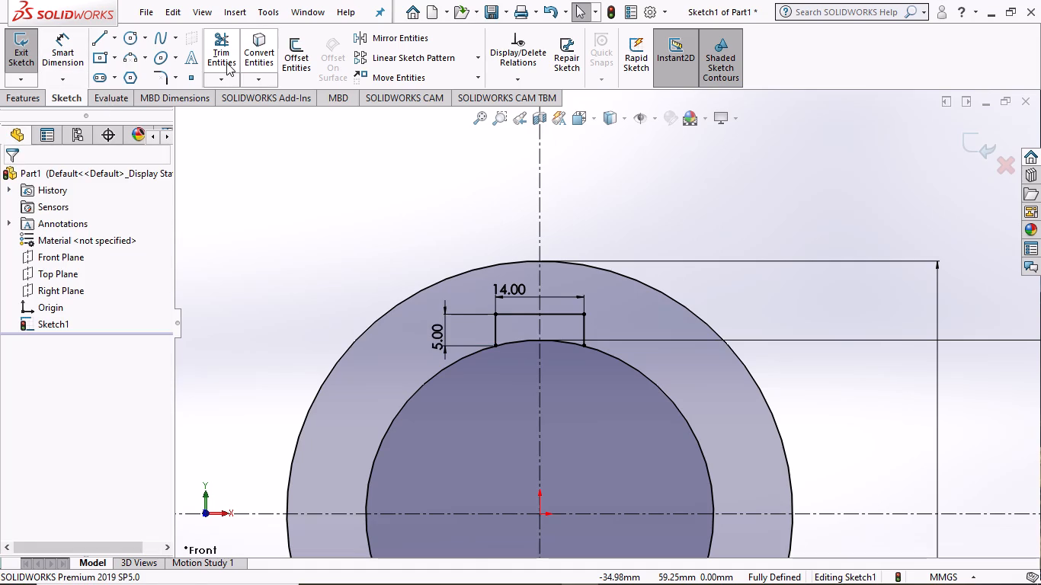
# Trim away both pieces of the 55 mm circle between the keyway's sides so the keyway opens into the bore.
pyautogui.click(226, 62)
pyautogui.click(514, 337)
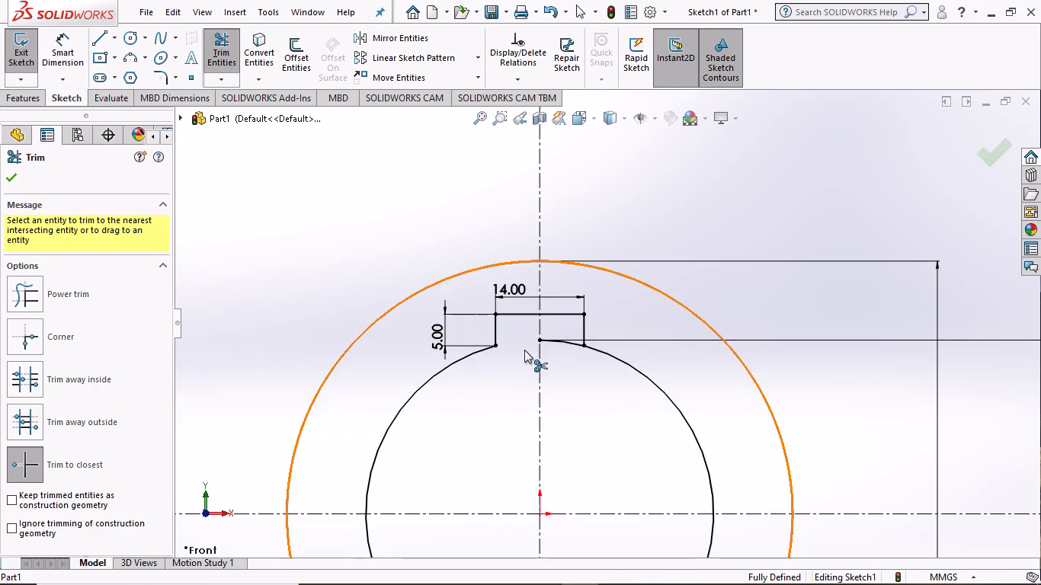
pyautogui.click(550, 340)
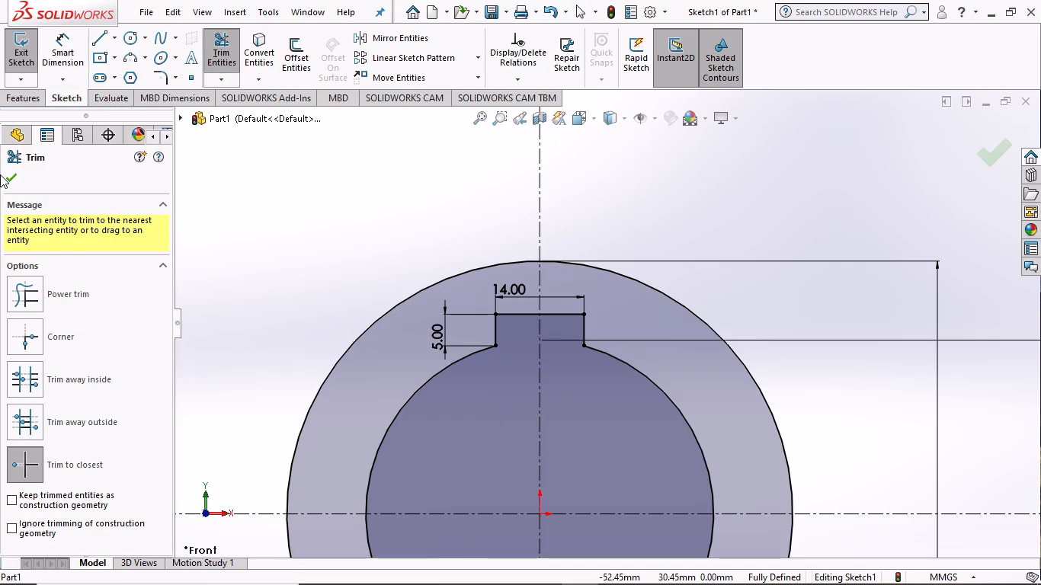
pyautogui.click(7, 176)
# Extrude the keyed ring profile as a boss with a Mid Plane end condition and 80 mm depth.
pyautogui.scroll(3, 460, 420)
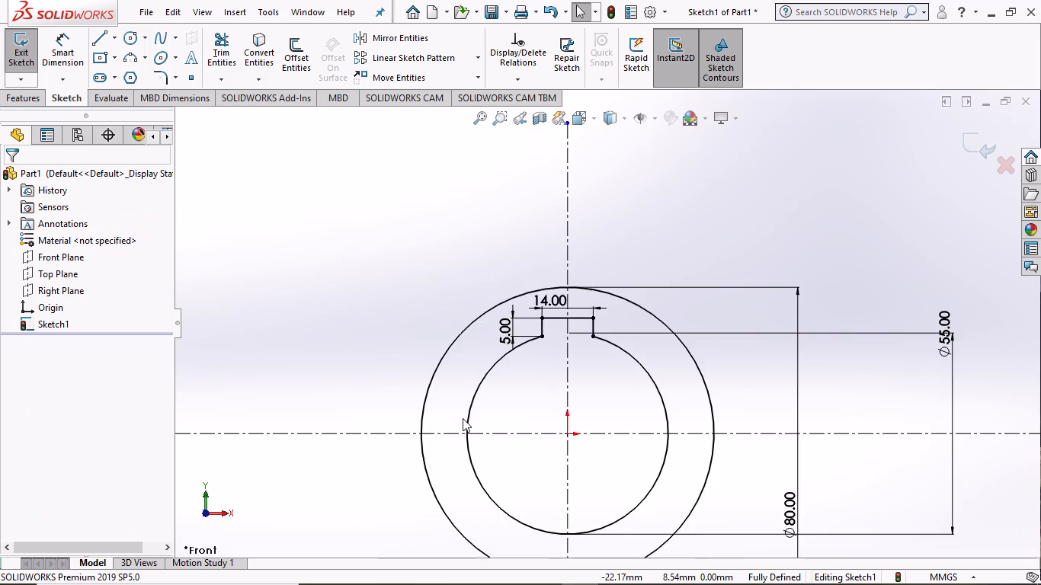
pyautogui.scroll(2, 463, 418)
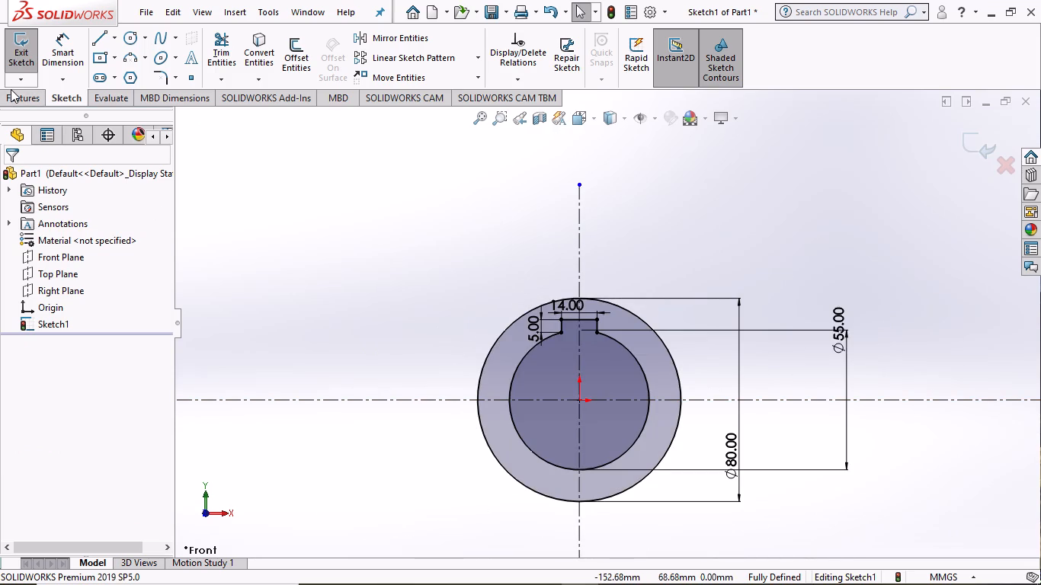
pyautogui.click(14, 94)
pyautogui.click(24, 72)
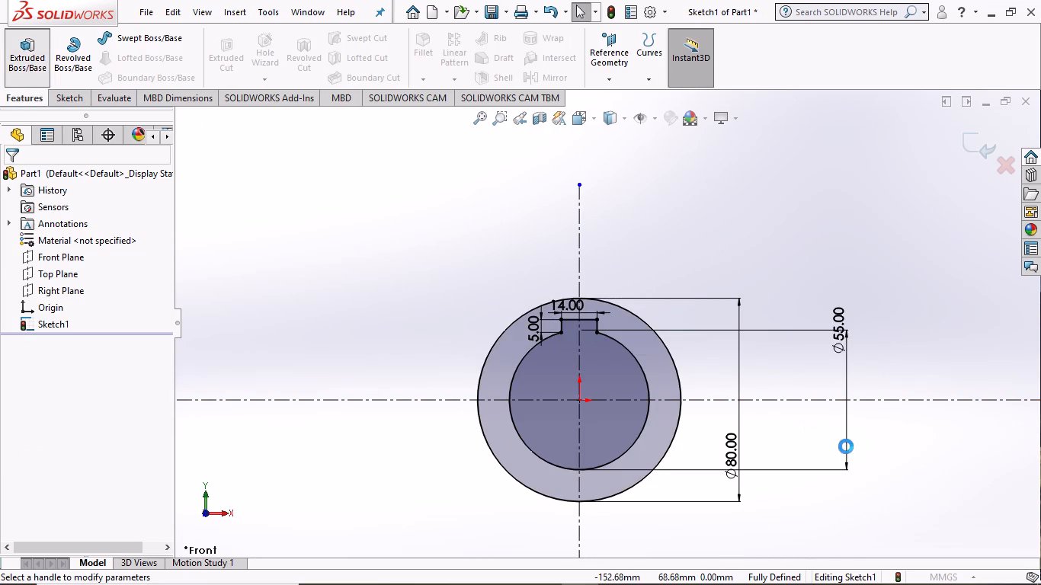
pyautogui.scroll(-1, 570, 339)
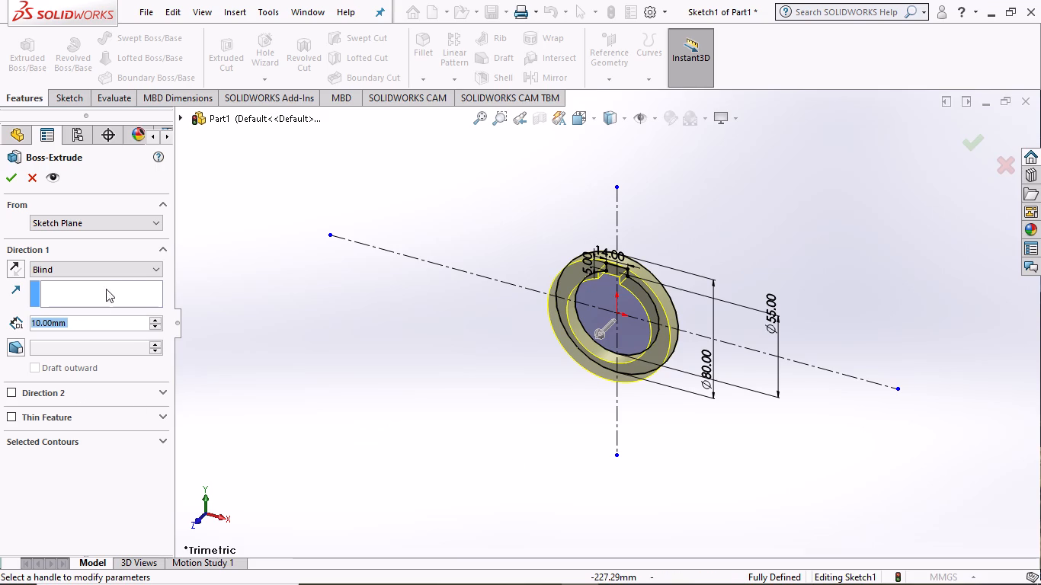
pyautogui.click(156, 271)
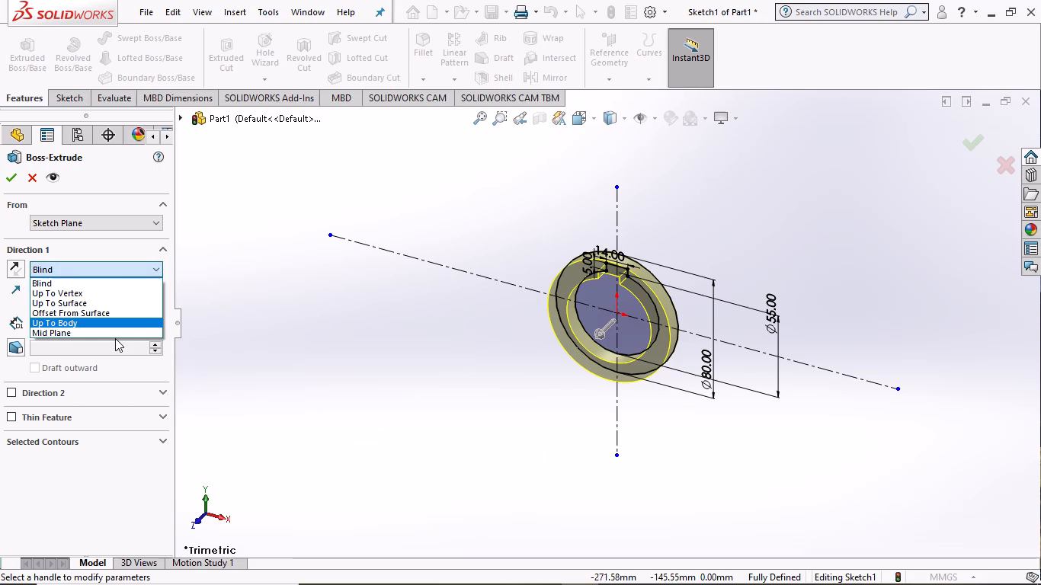
pyautogui.click(114, 334)
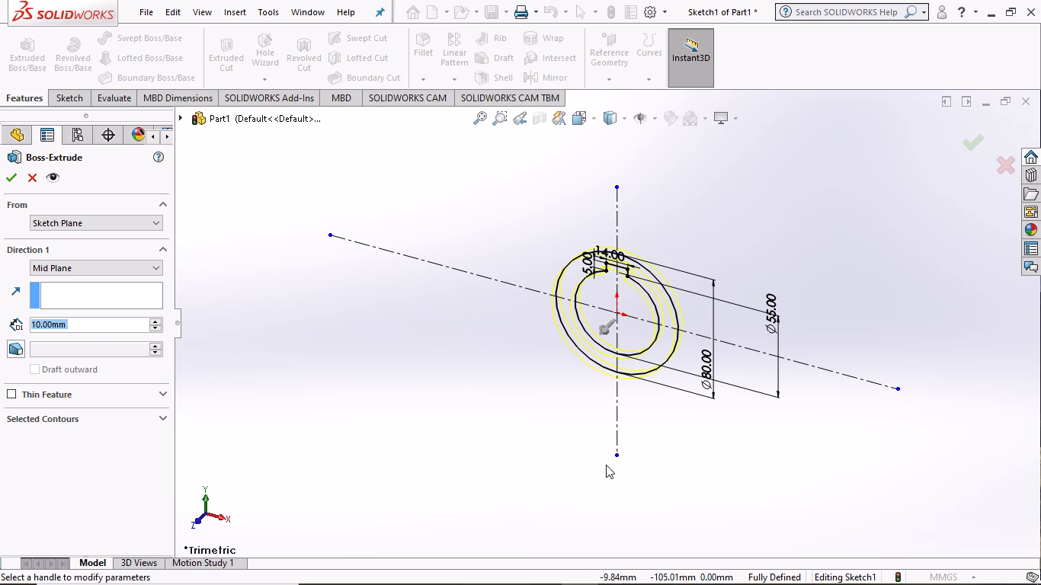
pyautogui.write('80')
pyautogui.press('Return')
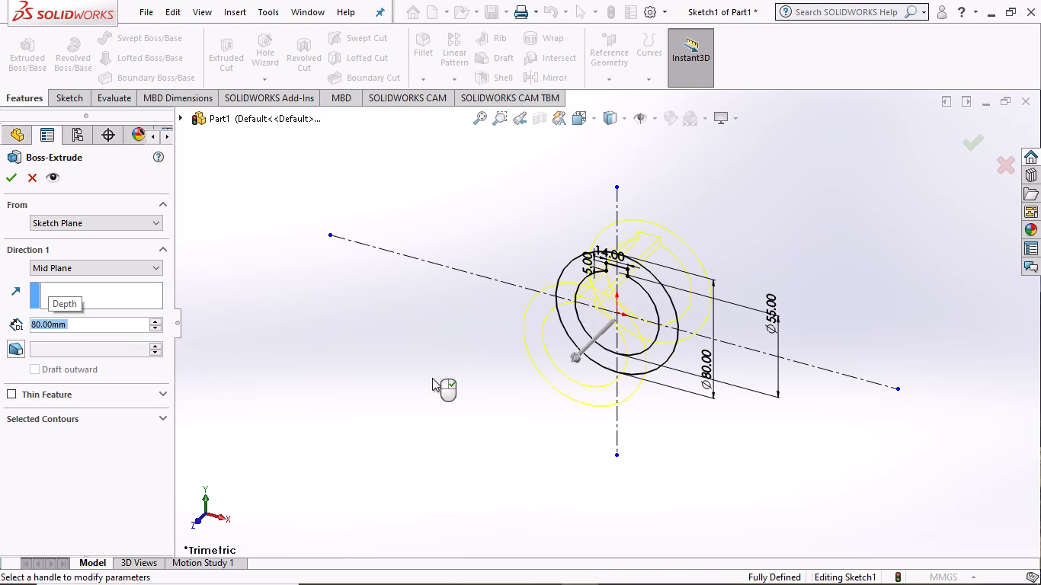
pyautogui.click(8, 174)
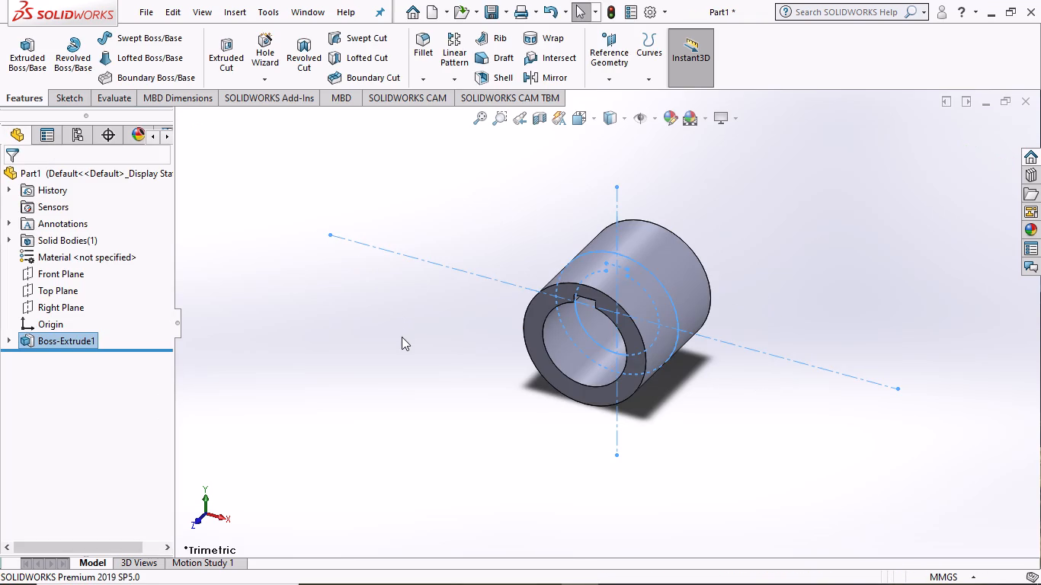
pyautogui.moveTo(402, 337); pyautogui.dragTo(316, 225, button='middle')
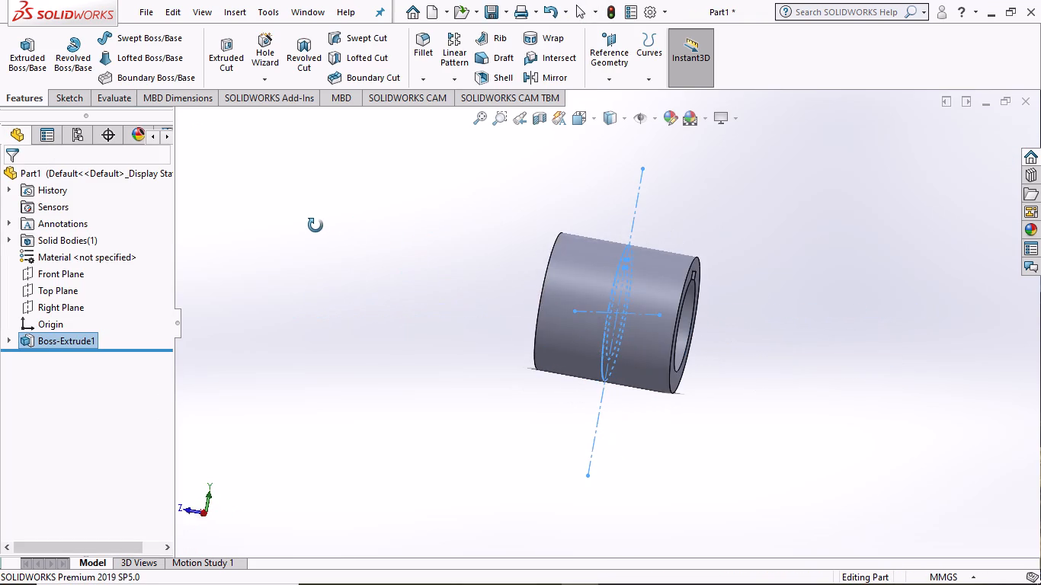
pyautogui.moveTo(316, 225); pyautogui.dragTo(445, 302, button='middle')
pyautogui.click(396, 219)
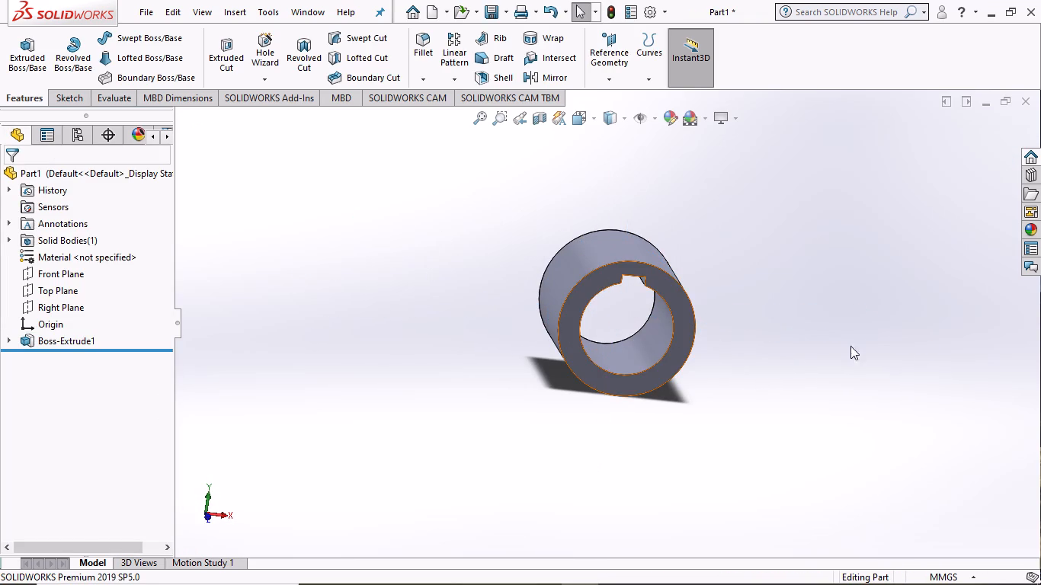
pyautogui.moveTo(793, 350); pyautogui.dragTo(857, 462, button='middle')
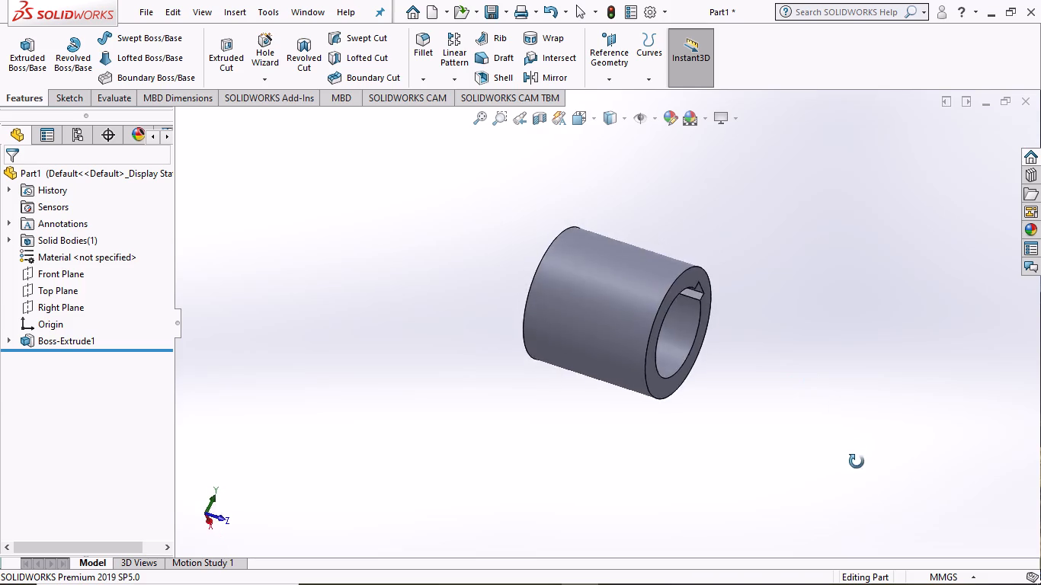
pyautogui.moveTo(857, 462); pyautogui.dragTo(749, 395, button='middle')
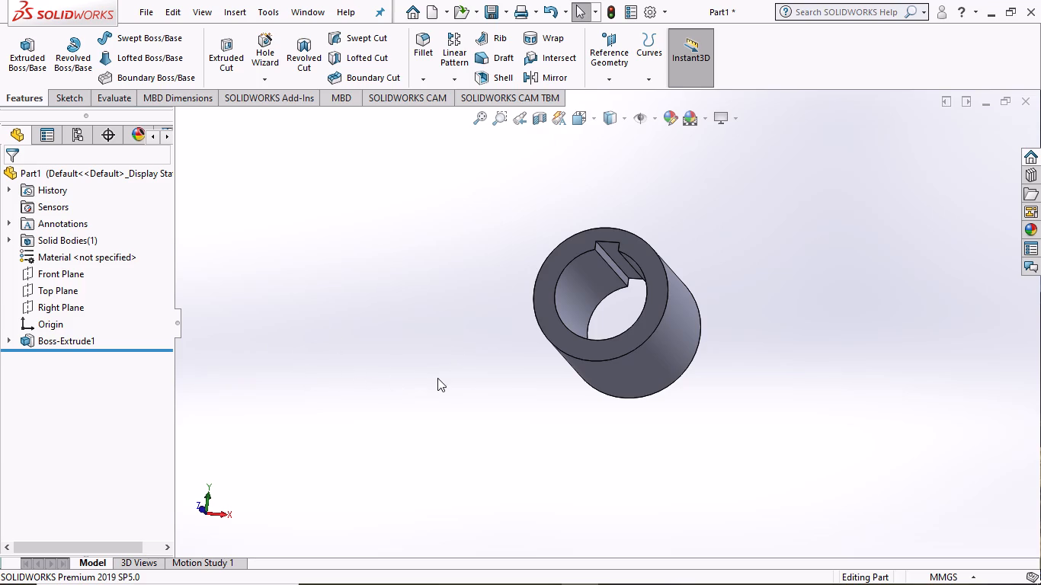
# Open a new sketch on the Right Plane with the part shown in the Right view.
pyautogui.click(582, 117)
pyautogui.click(626, 177)
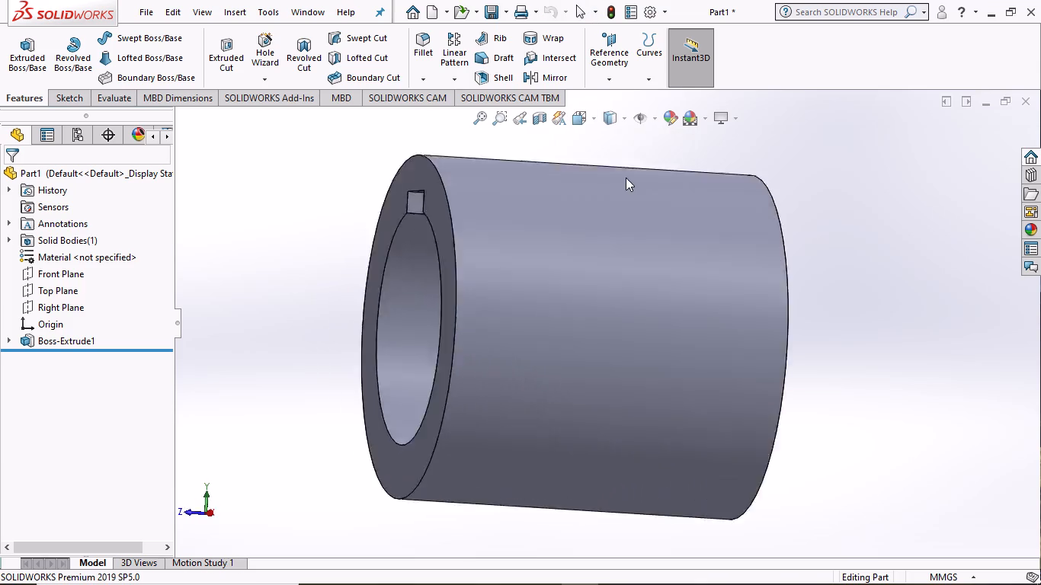
pyautogui.scroll(4, 565, 292)
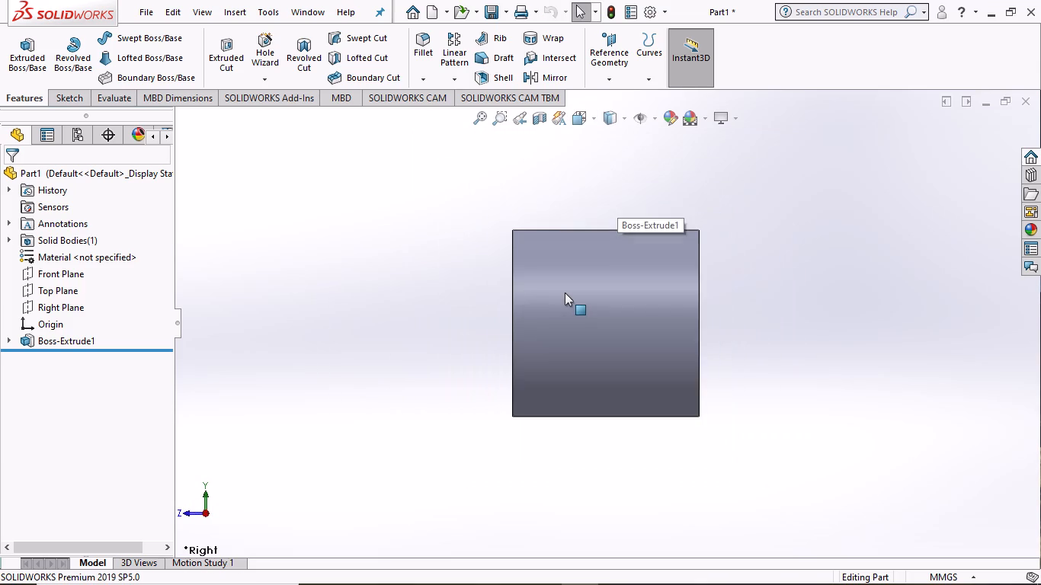
pyautogui.scroll(1, 566, 292)
pyautogui.scroll(2, 614, 212)
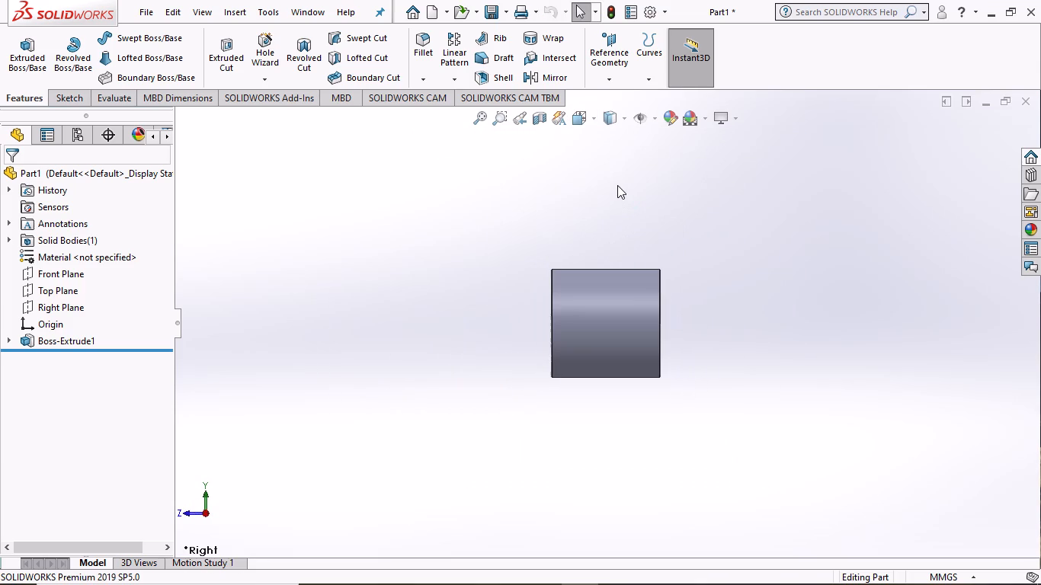
pyautogui.scroll(-3, 617, 185)
pyautogui.scroll(1, 608, 206)
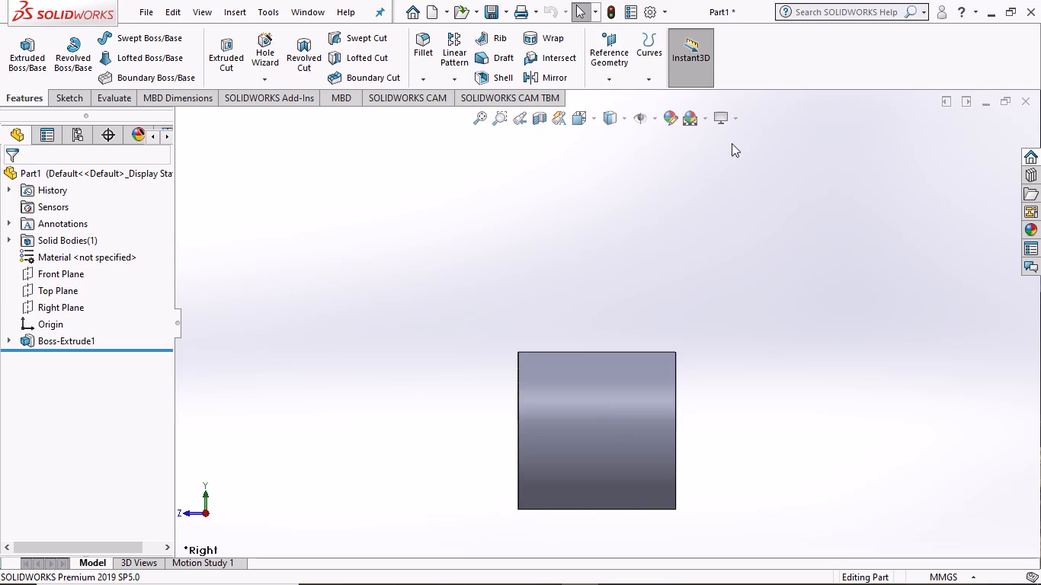
pyautogui.click(37, 303)
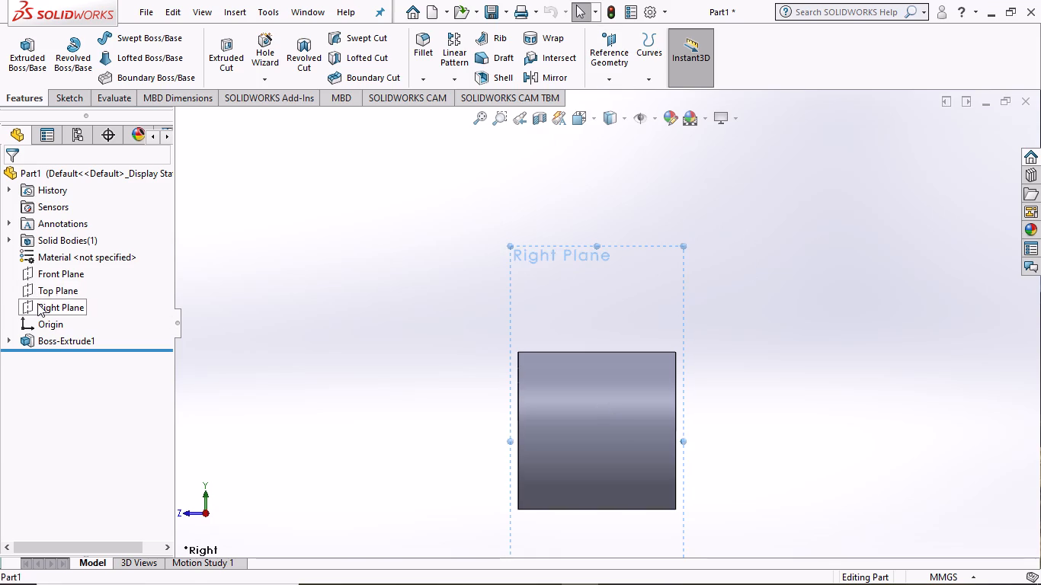
pyautogui.click(50, 274)
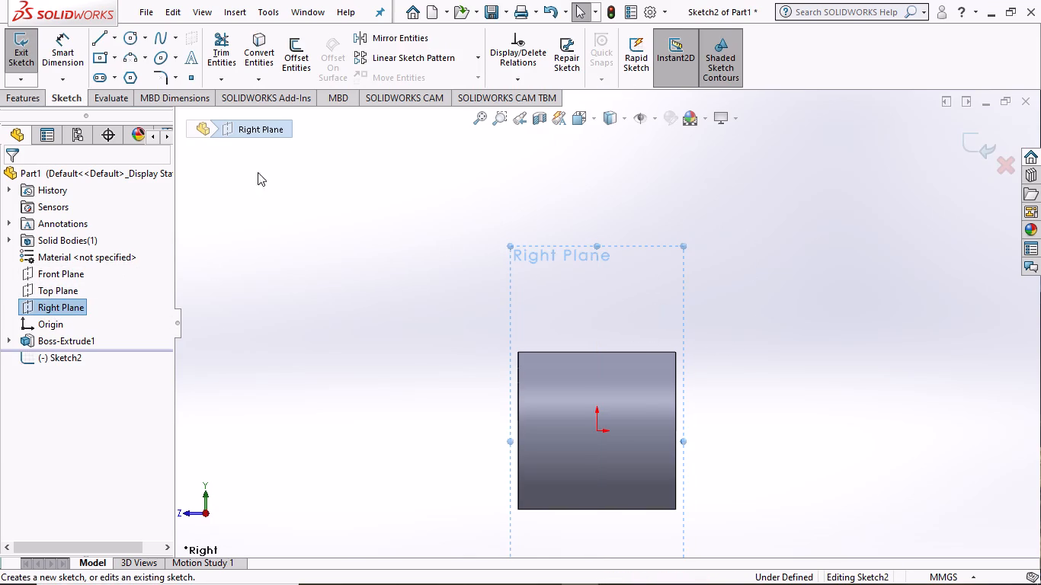
# Sketch a horizontal construction centerline about 210 mm long through the origin, extending past both ends of the hub.
pyautogui.click(127, 34)
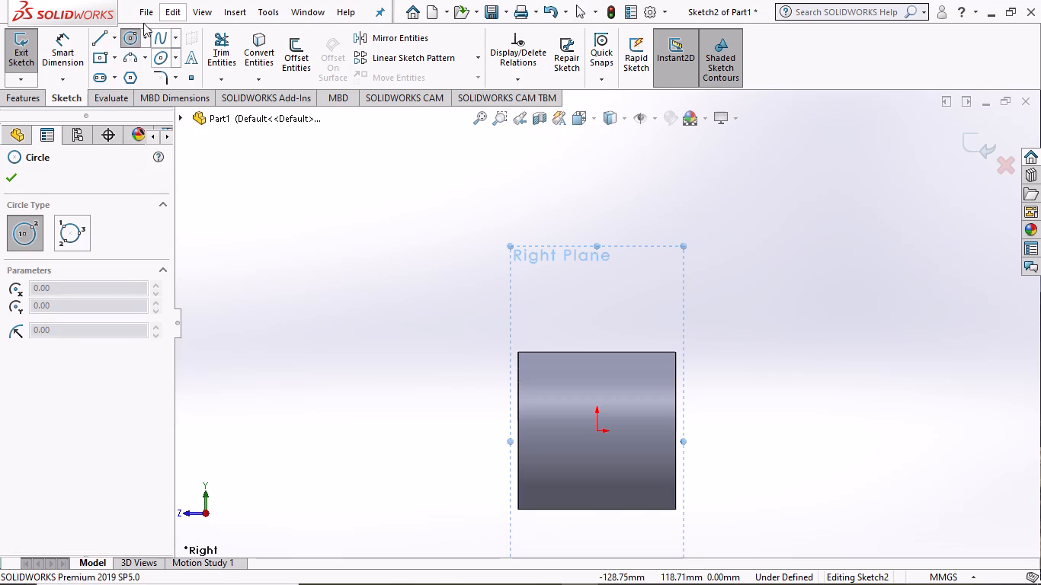
pyautogui.click(114, 36)
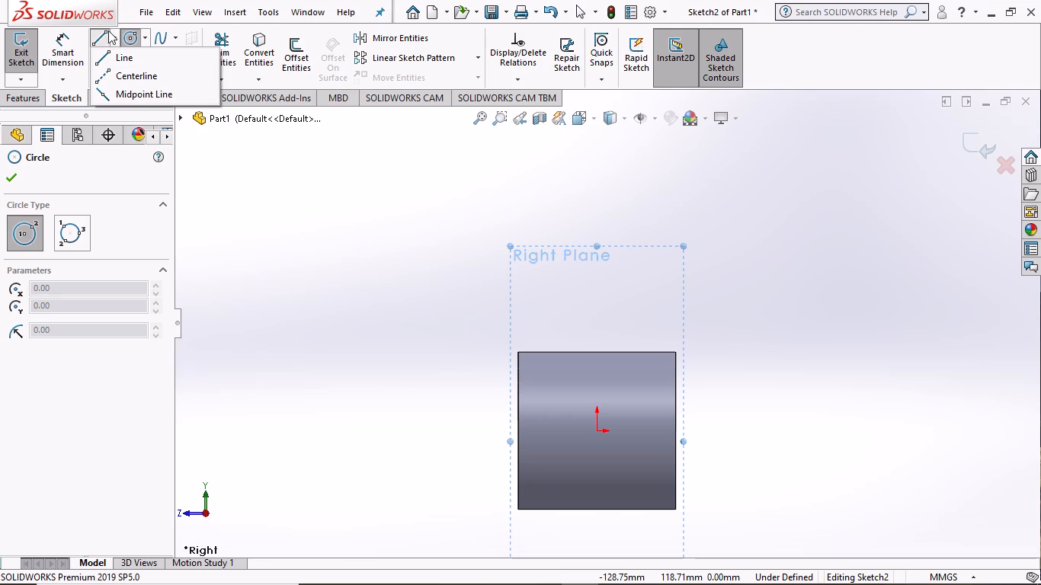
pyautogui.click(119, 79)
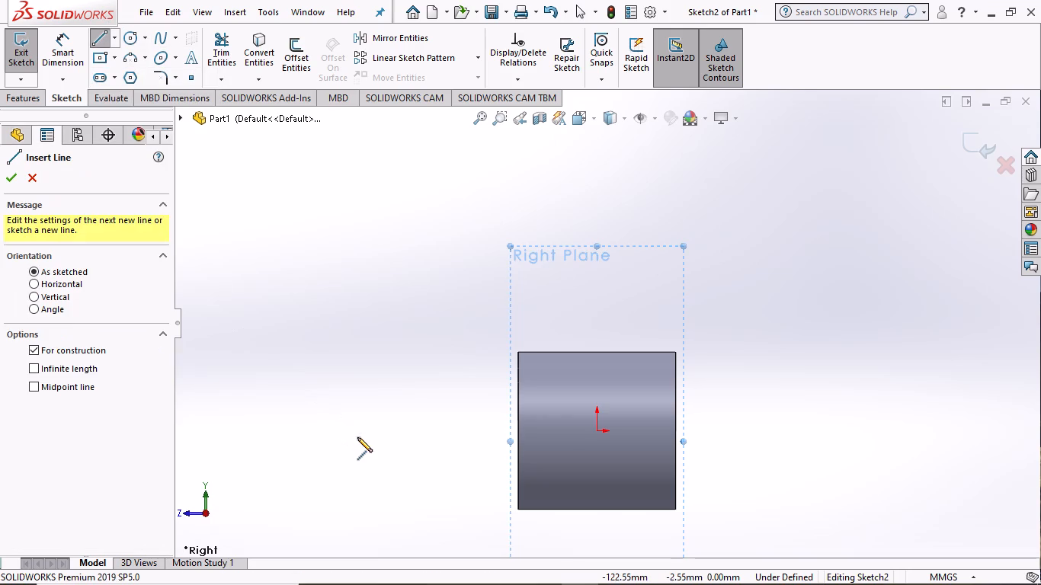
pyautogui.click(364, 432)
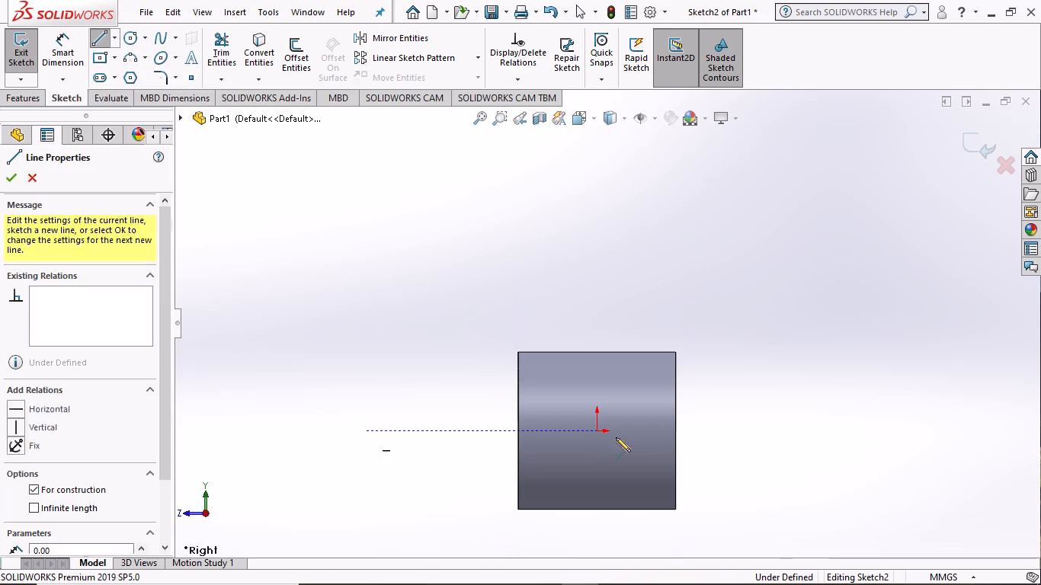
pyautogui.click(777, 433)
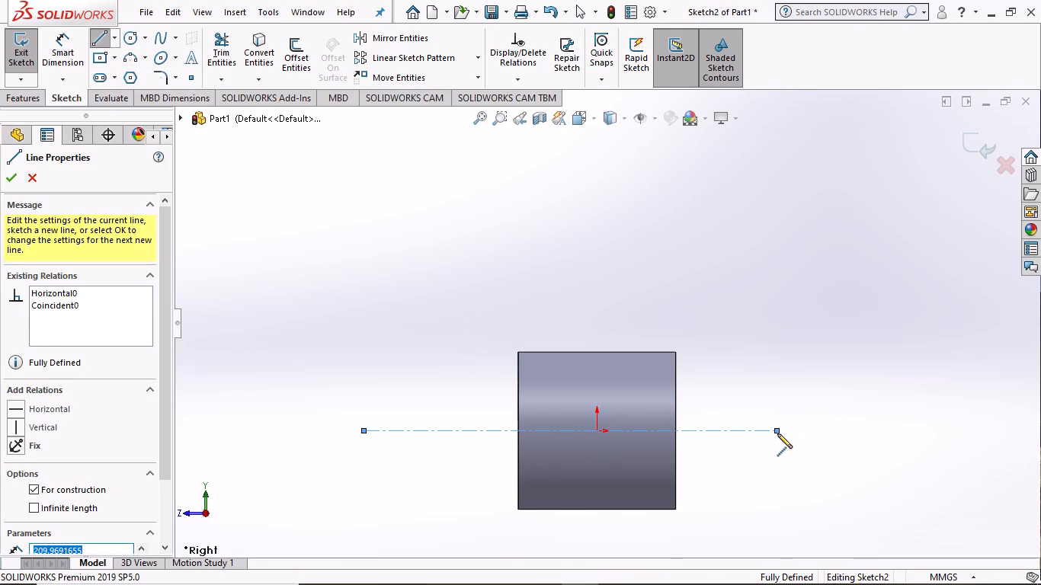
pyautogui.press('Escape')
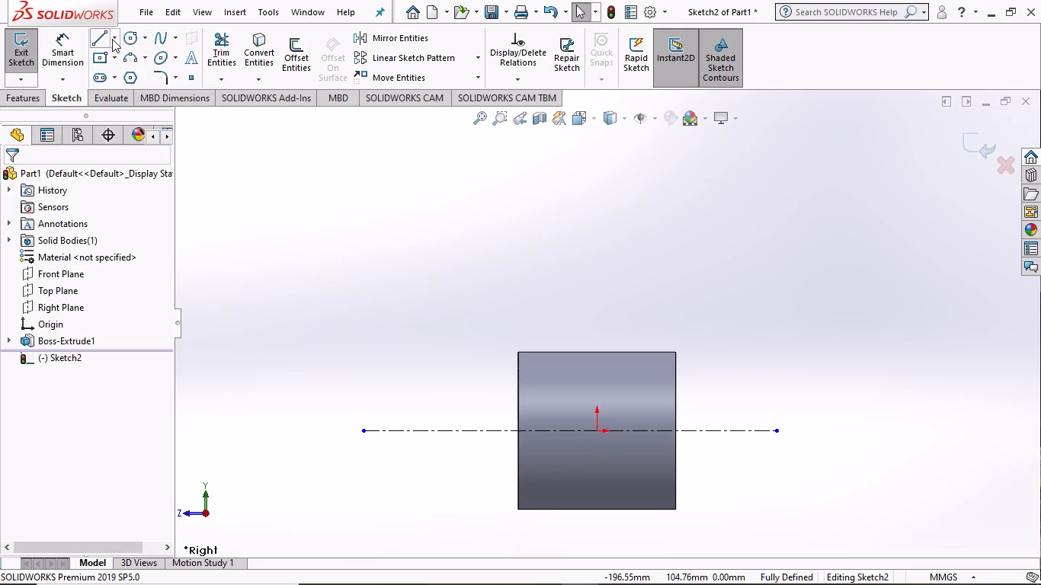
# Sketch a vertical construction centerline about 137 mm long through the origin, extending above and below the hub.
pyautogui.click(112, 39)
pyautogui.click(106, 77)
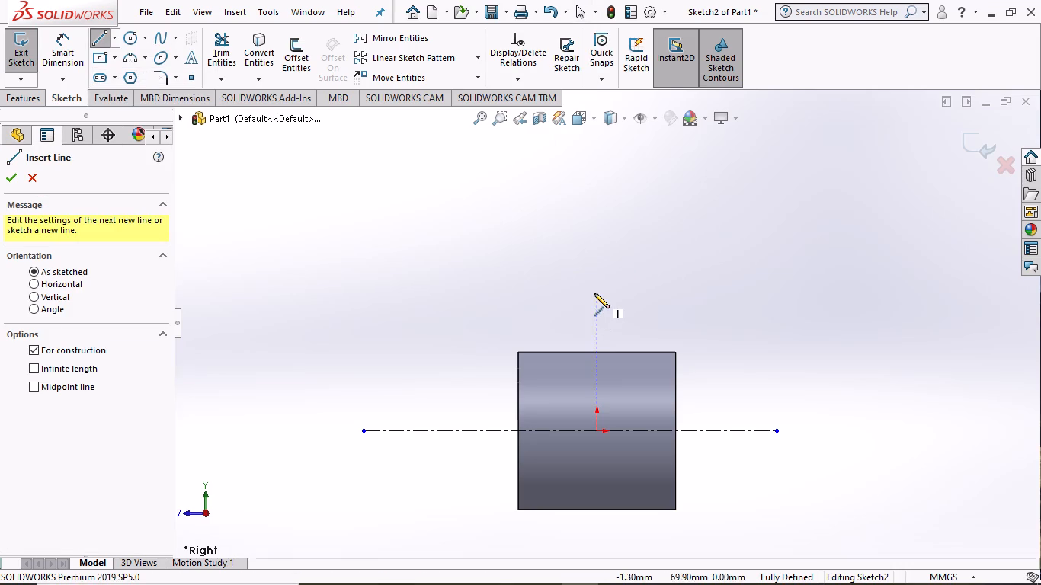
pyautogui.click(594, 278)
pyautogui.click(595, 547)
pyautogui.press('Escape')
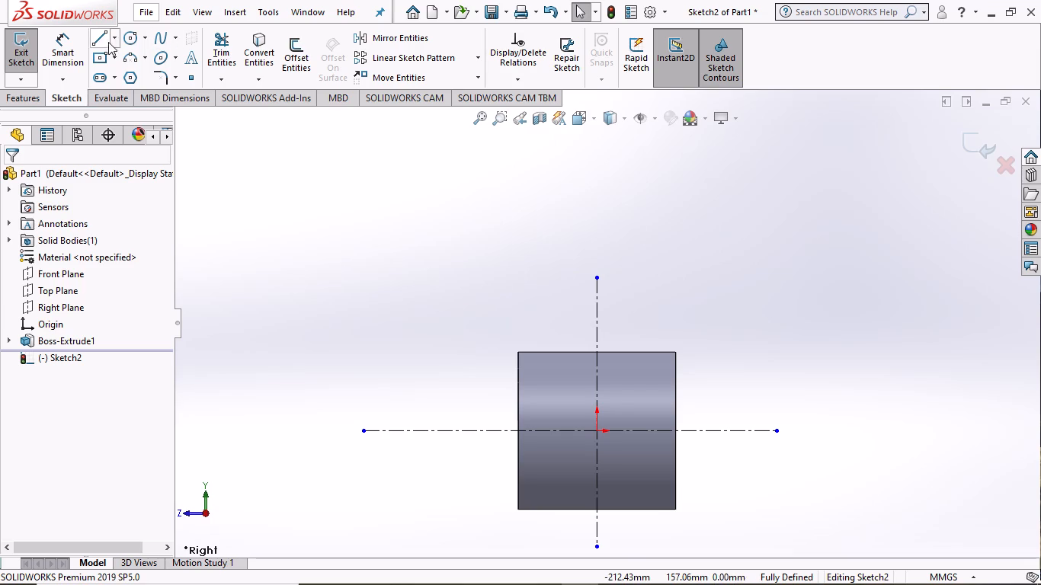
# Sketch a circle about 53 mm in diameter above and to the right of the hub, clear of both centerlines.
pyautogui.click(140, 37)
pyautogui.click(138, 58)
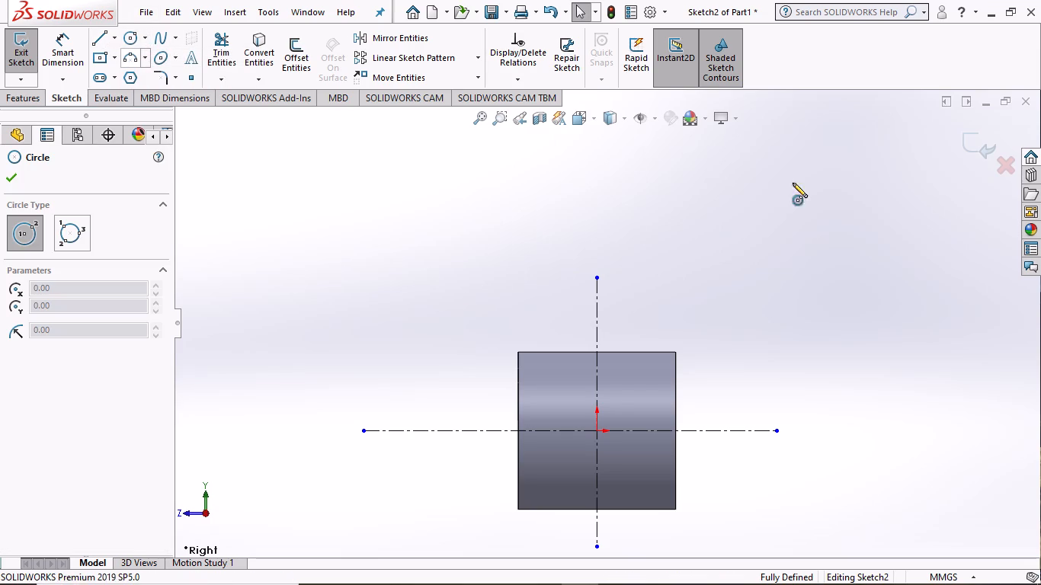
pyautogui.click(727, 259)
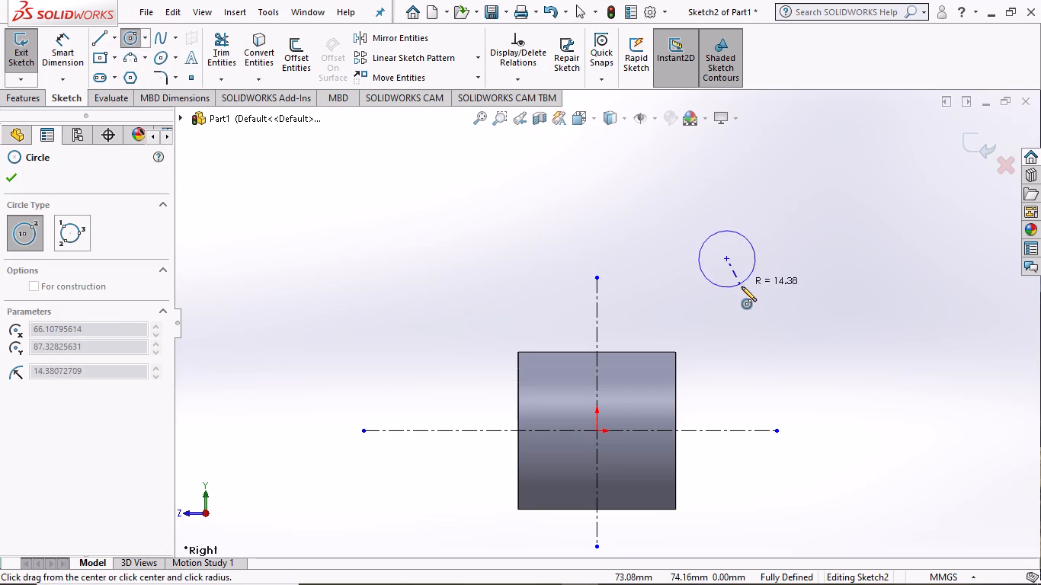
pyautogui.click(751, 305)
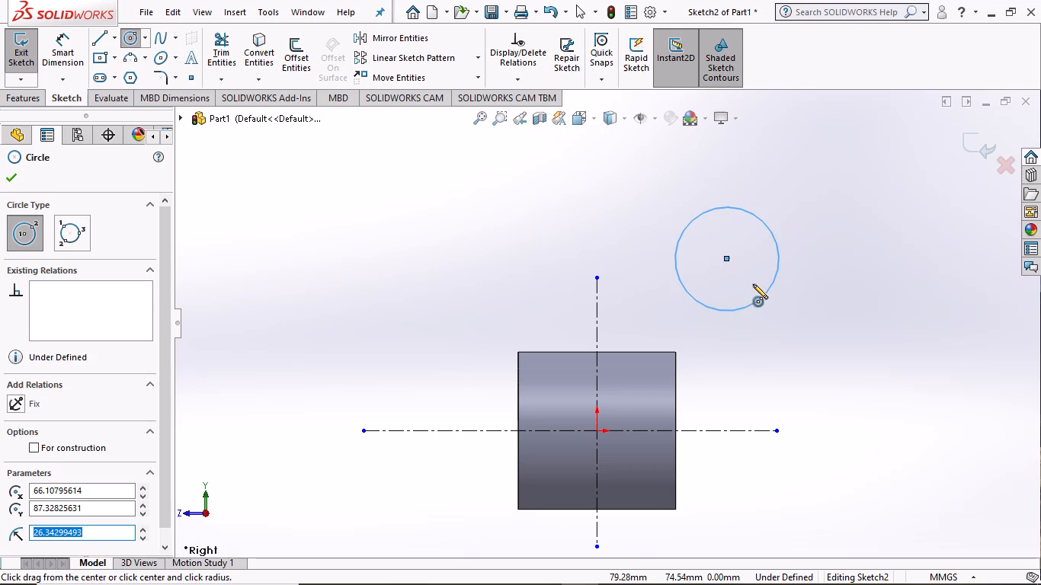
pyautogui.press('Escape')
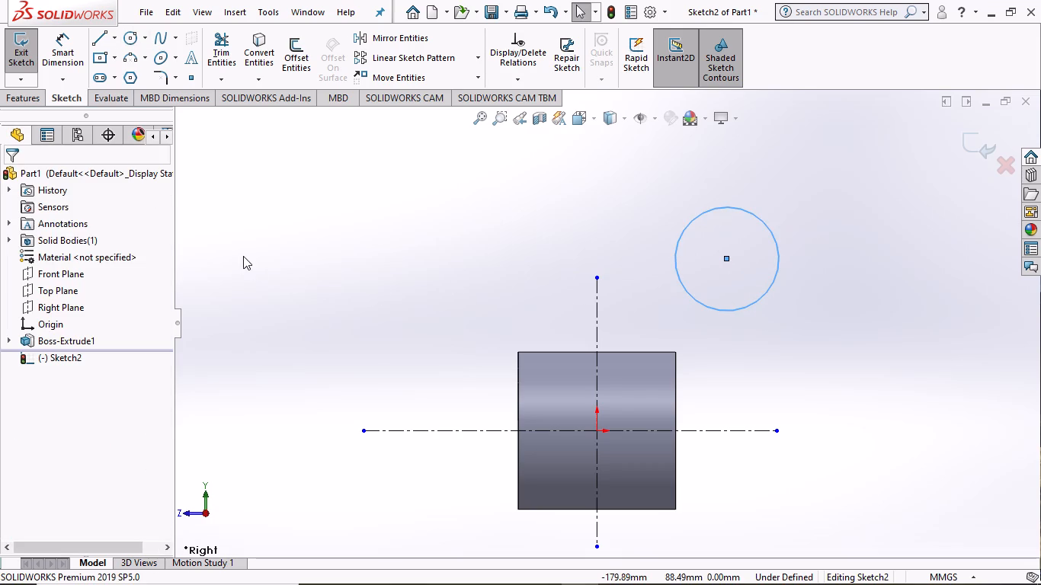
# Dimension the new circle's diameter to 50 mm.
pyautogui.click(62, 52)
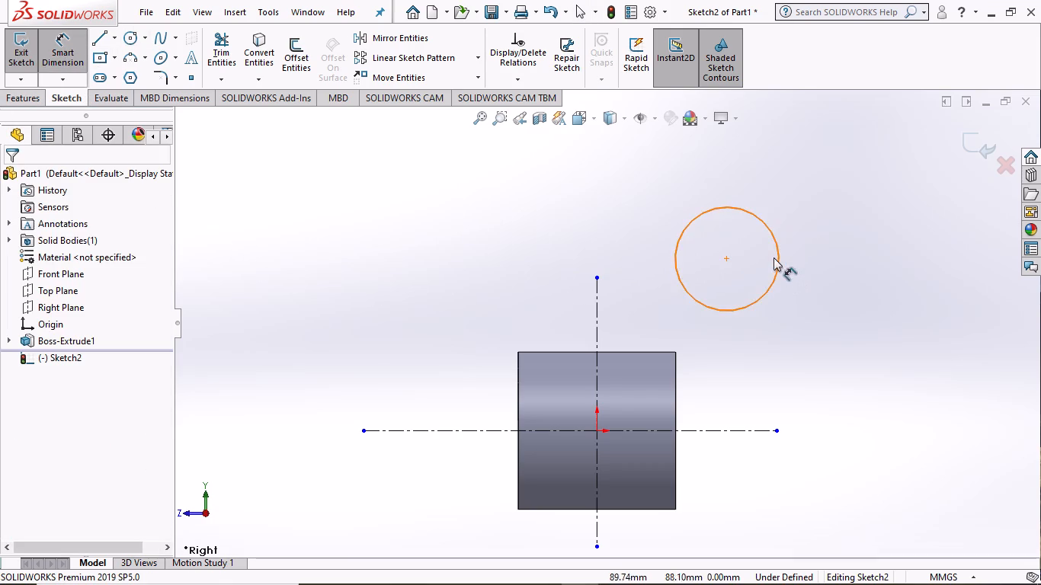
pyautogui.click(774, 257)
pyautogui.click(780, 259)
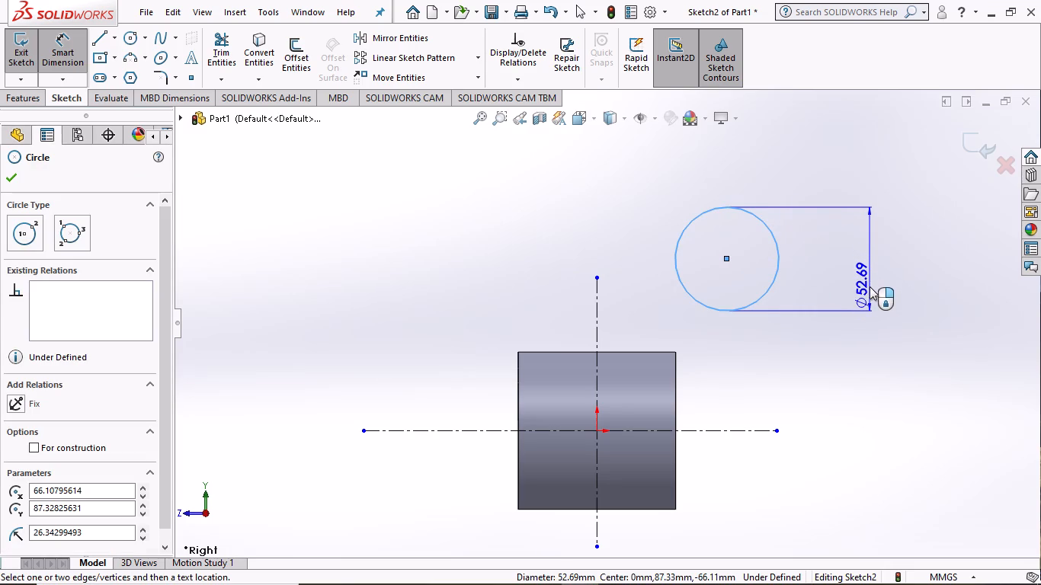
pyautogui.click(870, 286)
pyautogui.press('5')
pyautogui.press('0')
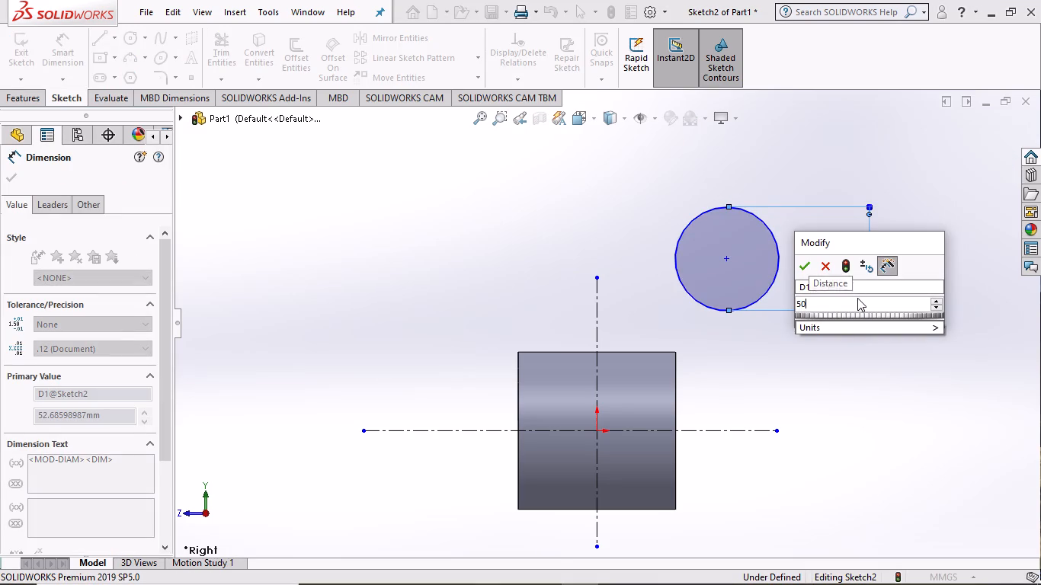
pyautogui.press('Return')
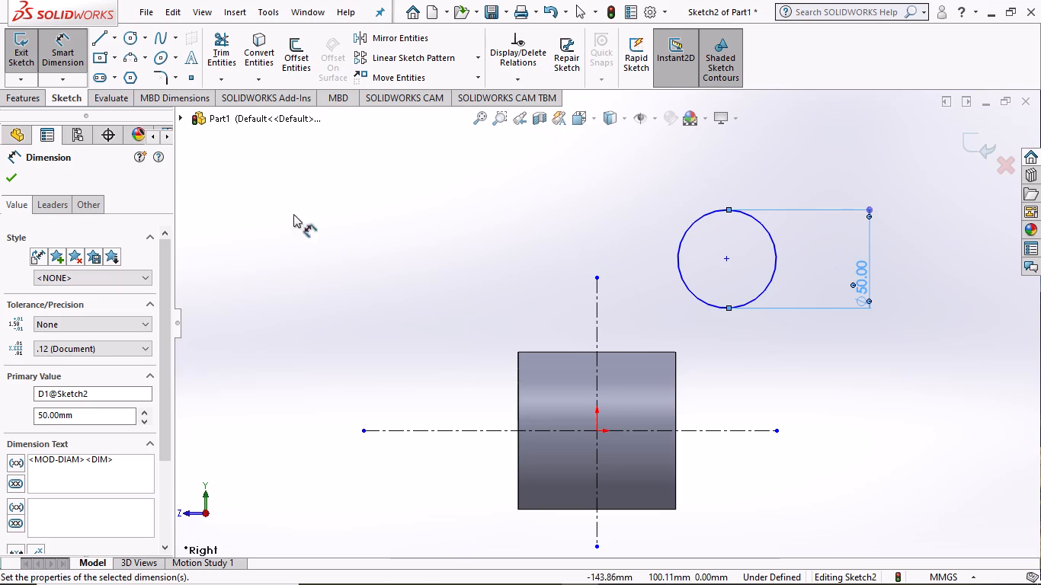
# Sketch a smaller concentric circle inside the 50 mm circle and dimension its diameter to 30 mm.
pyautogui.click(133, 37)
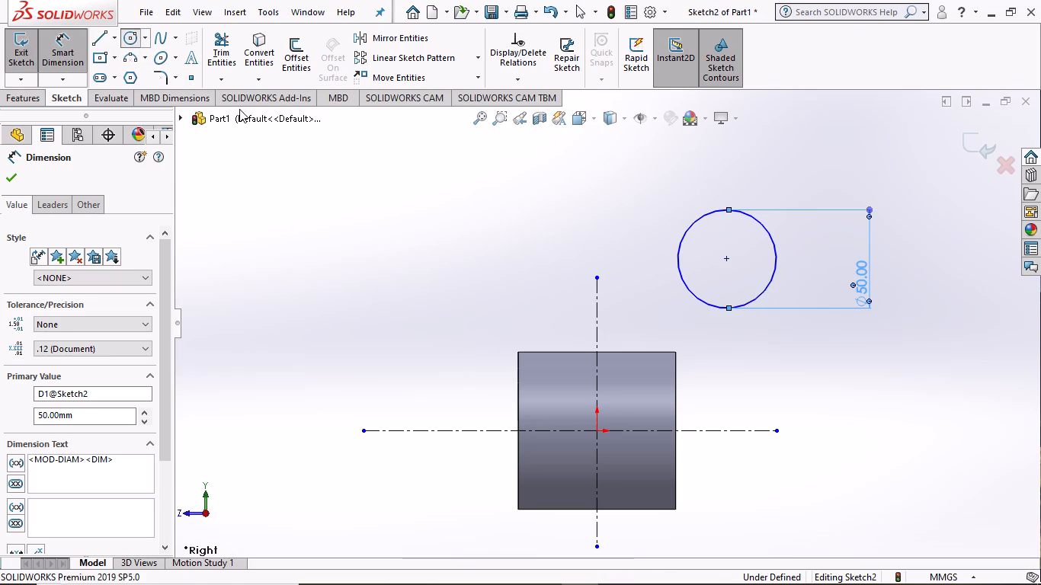
pyautogui.click(724, 258)
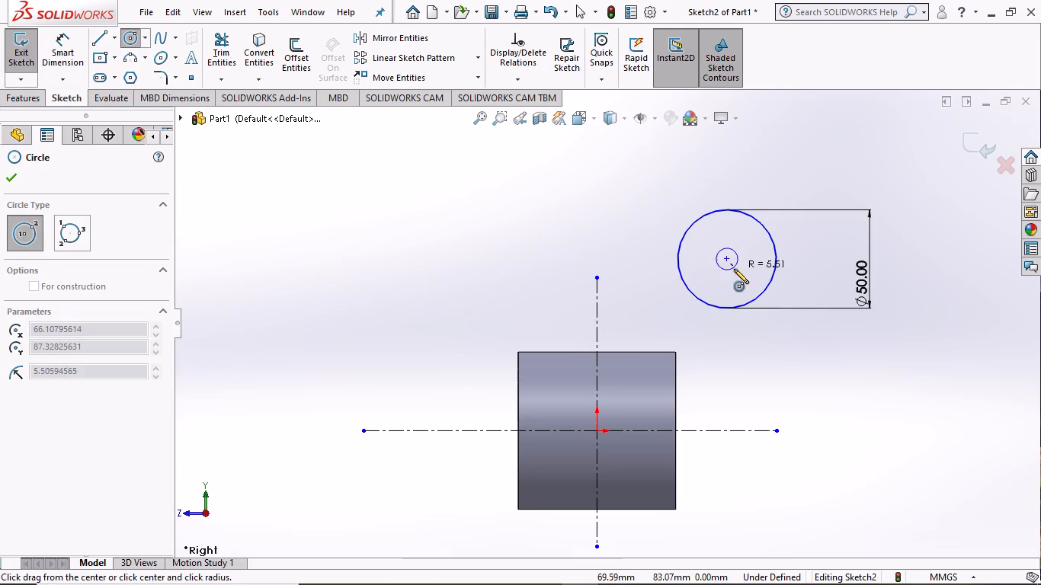
pyautogui.click(738, 289)
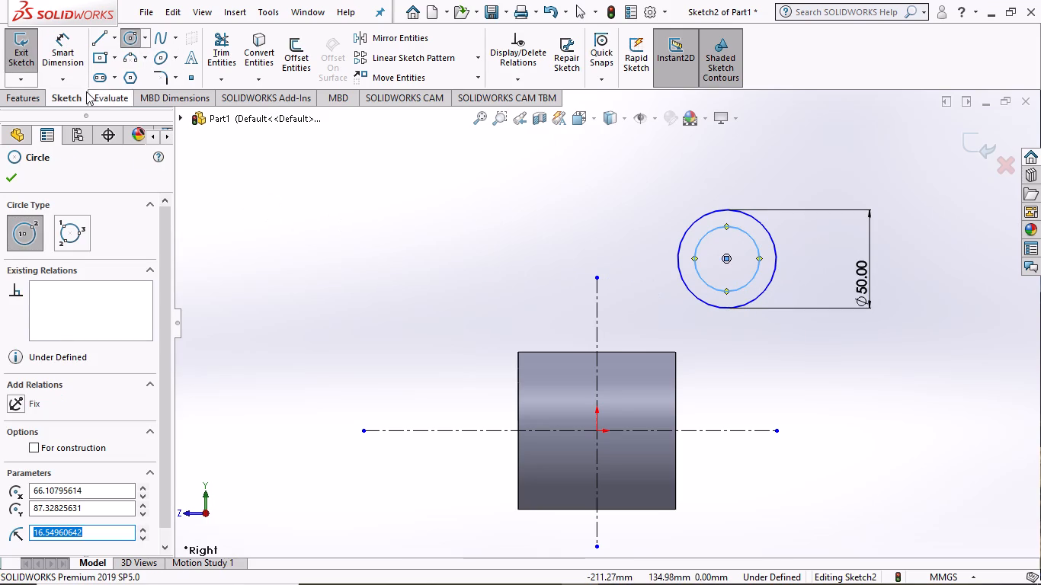
pyautogui.click(66, 61)
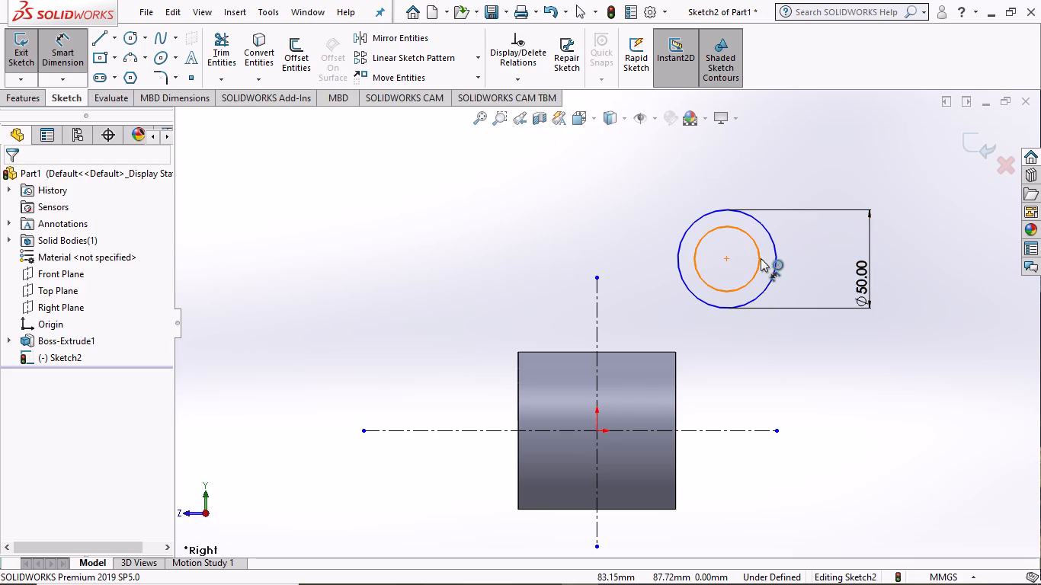
pyautogui.click(758, 261)
pyautogui.click(809, 266)
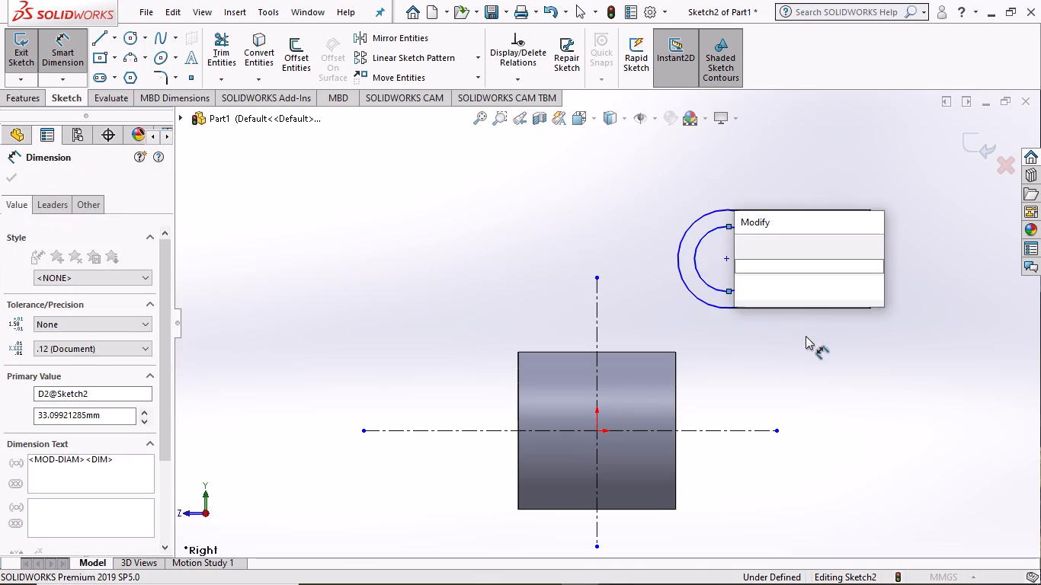
pyautogui.write('30')
pyautogui.press('Return')
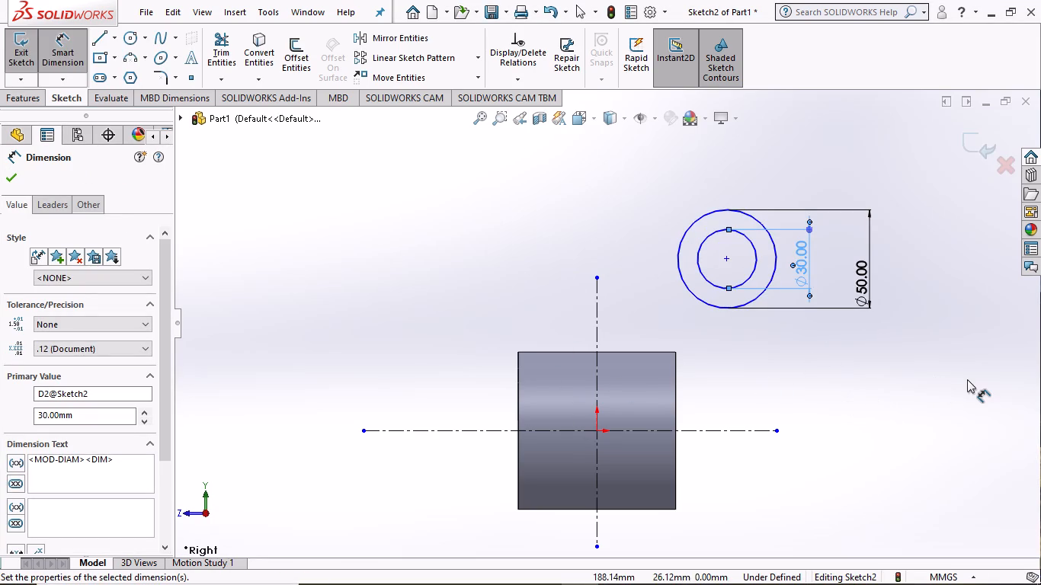
# Dimension the circles' center to 100 mm above the horizontal centerline.
pyautogui.click(726, 256)
pyautogui.click(727, 428)
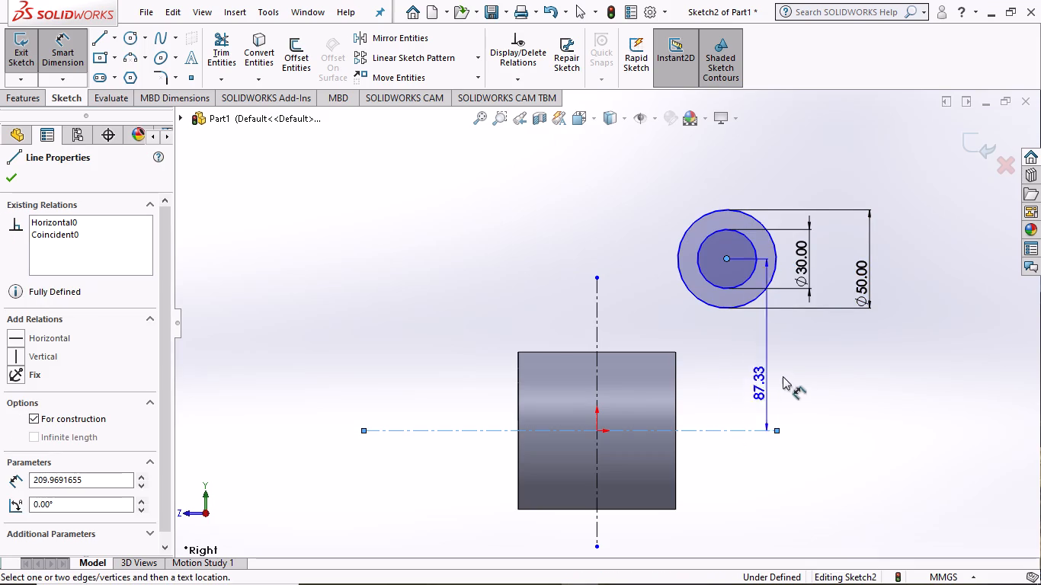
pyautogui.click(923, 347)
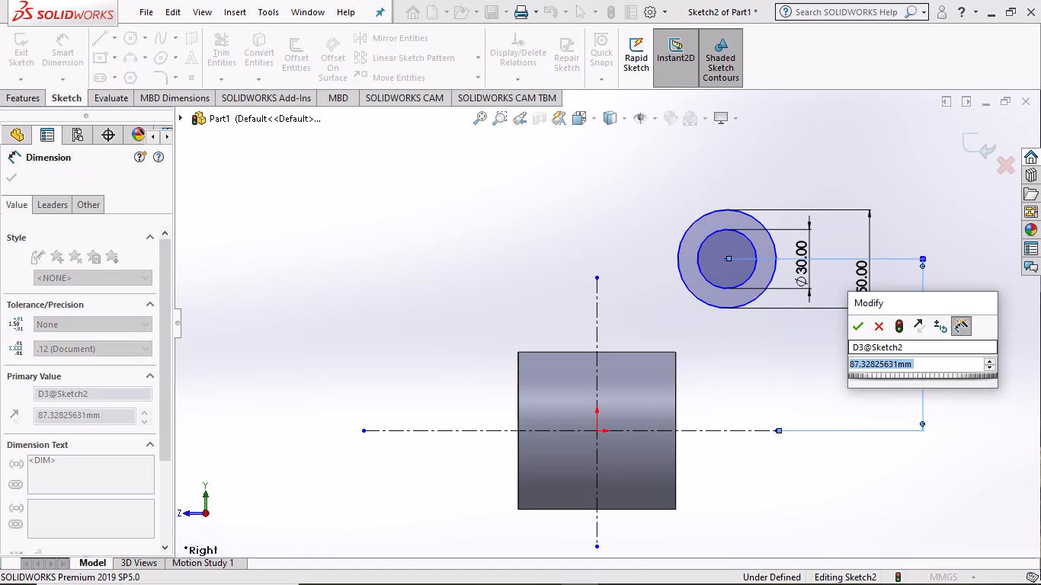
pyautogui.write('100')
pyautogui.press('Return')
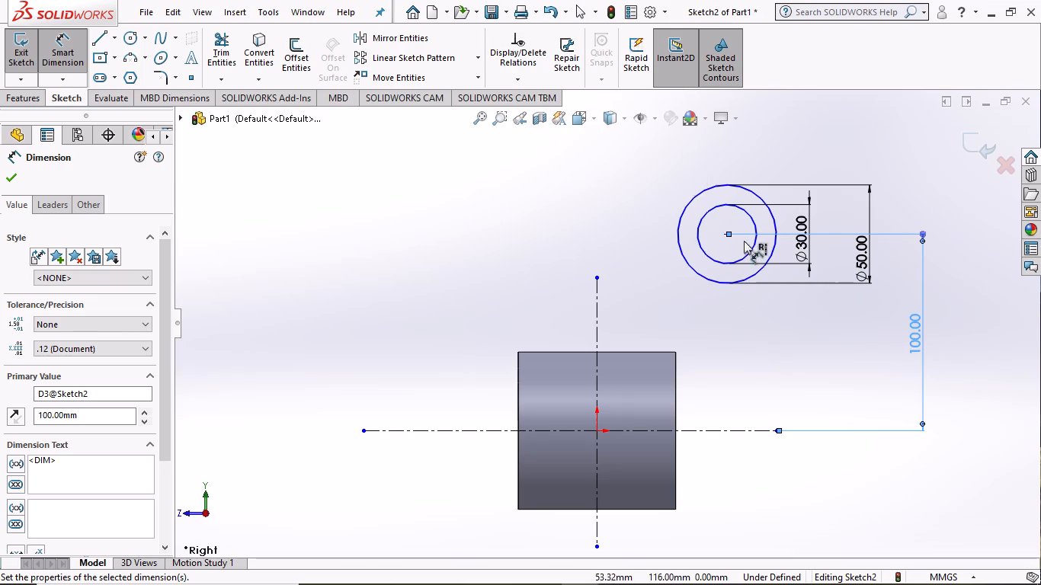
# Dimension the circles' center to 80 mm from the vertical centerline and finish dimensioning.
pyautogui.click(725, 233)
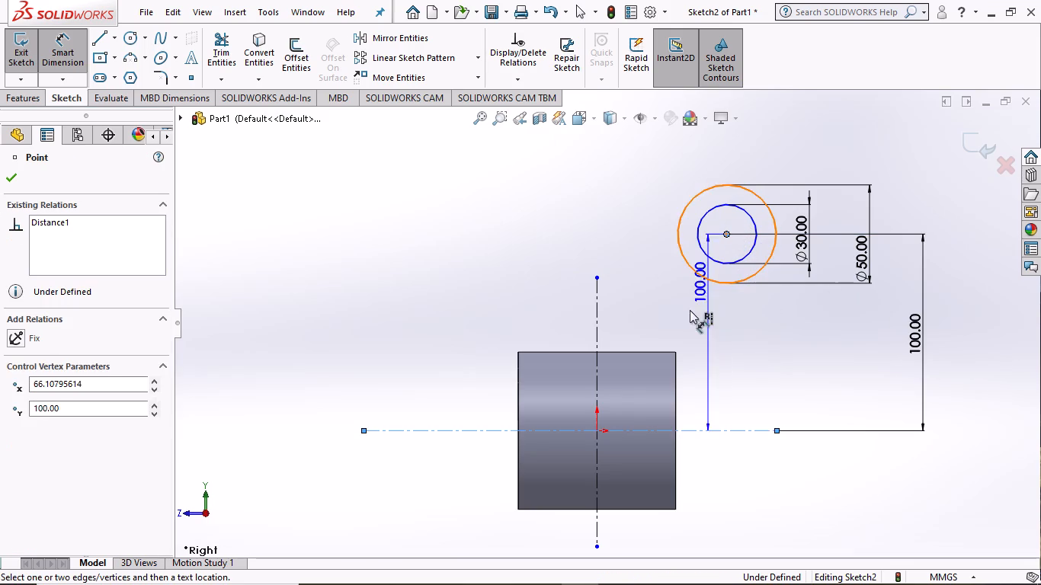
pyautogui.click(595, 304)
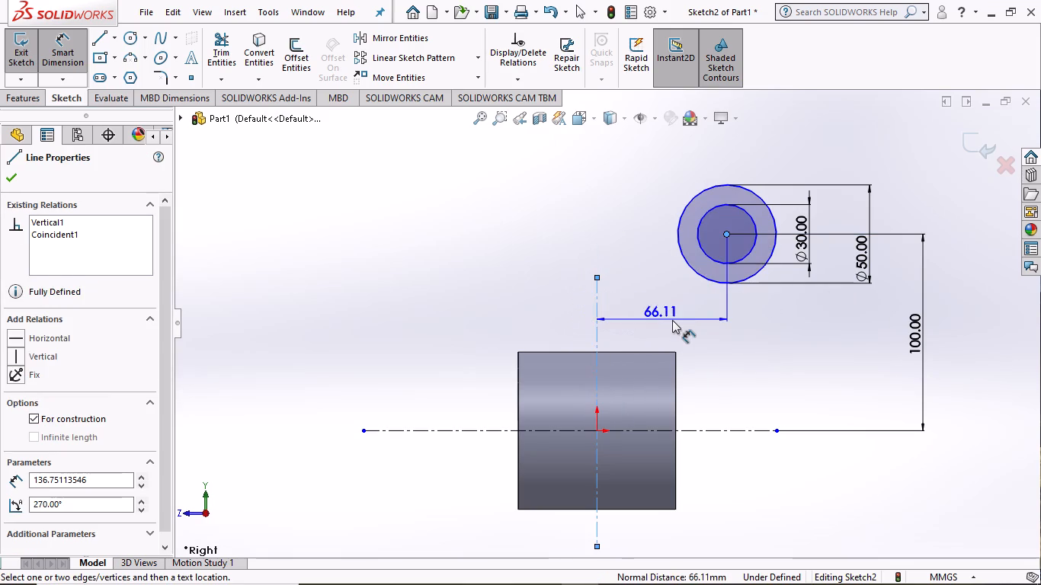
pyautogui.click(672, 320)
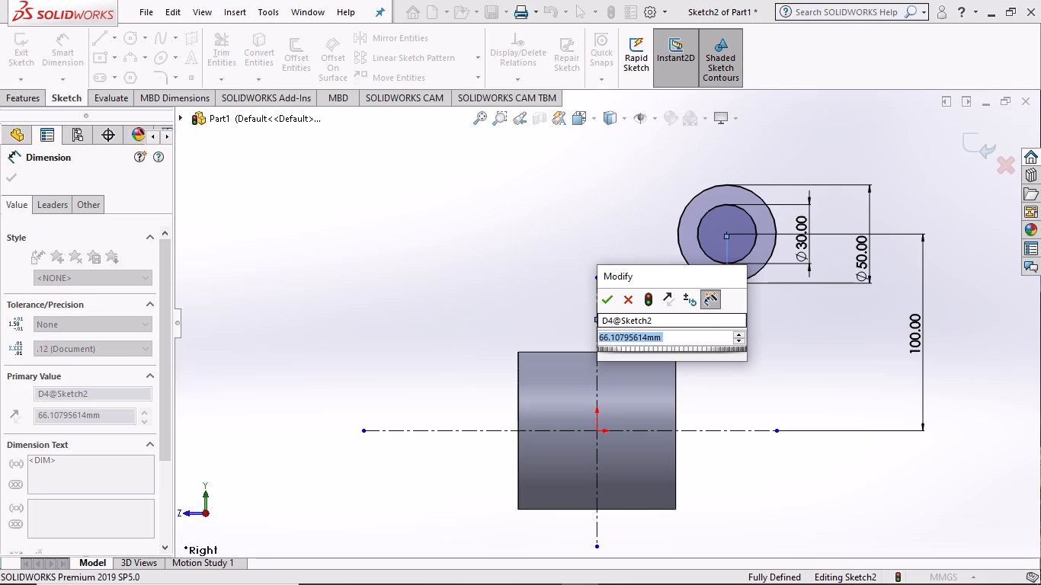
pyautogui.write('80')
pyautogui.press('Return')
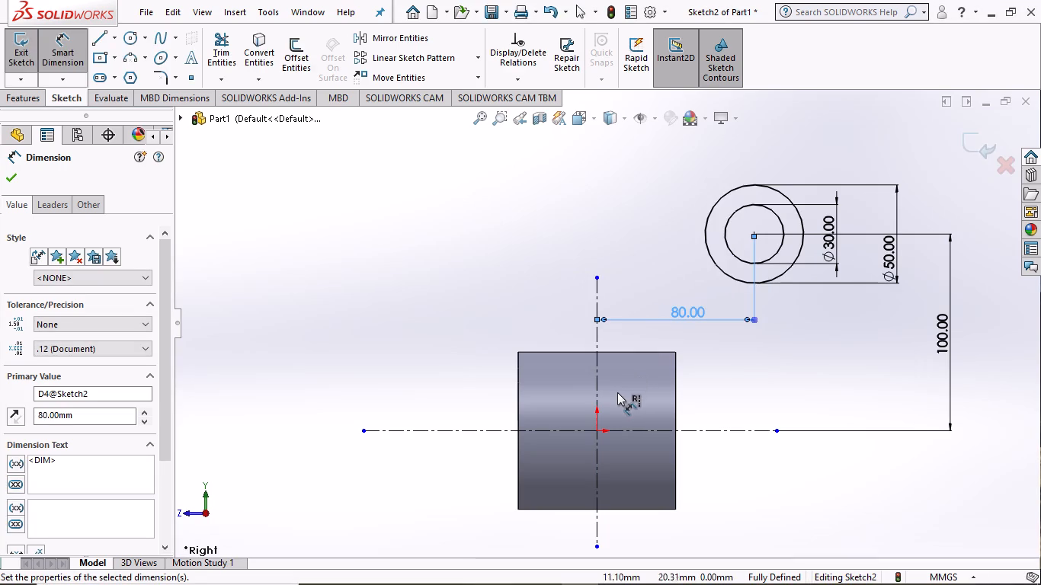
pyautogui.click(3, 174)
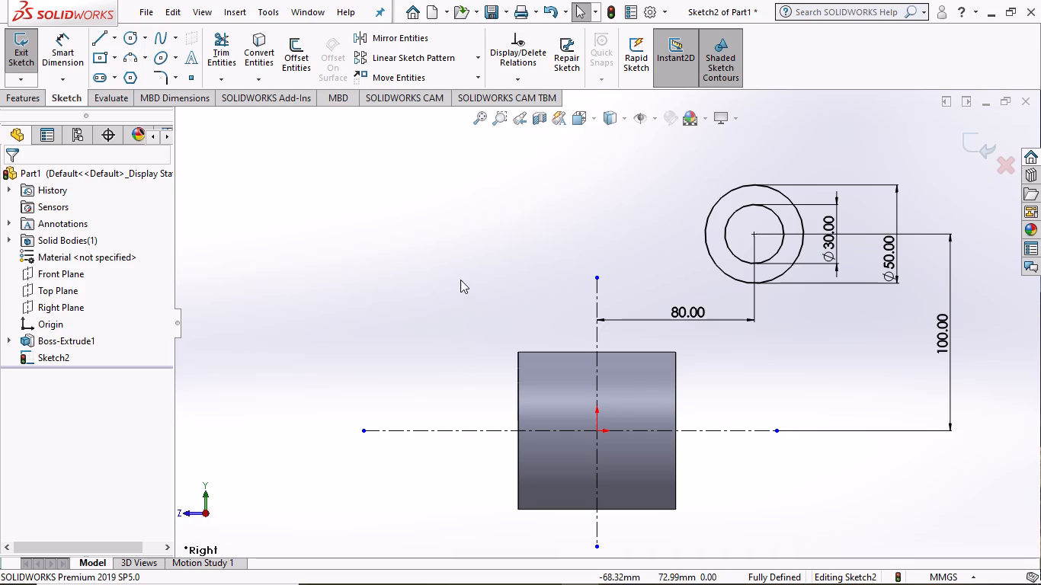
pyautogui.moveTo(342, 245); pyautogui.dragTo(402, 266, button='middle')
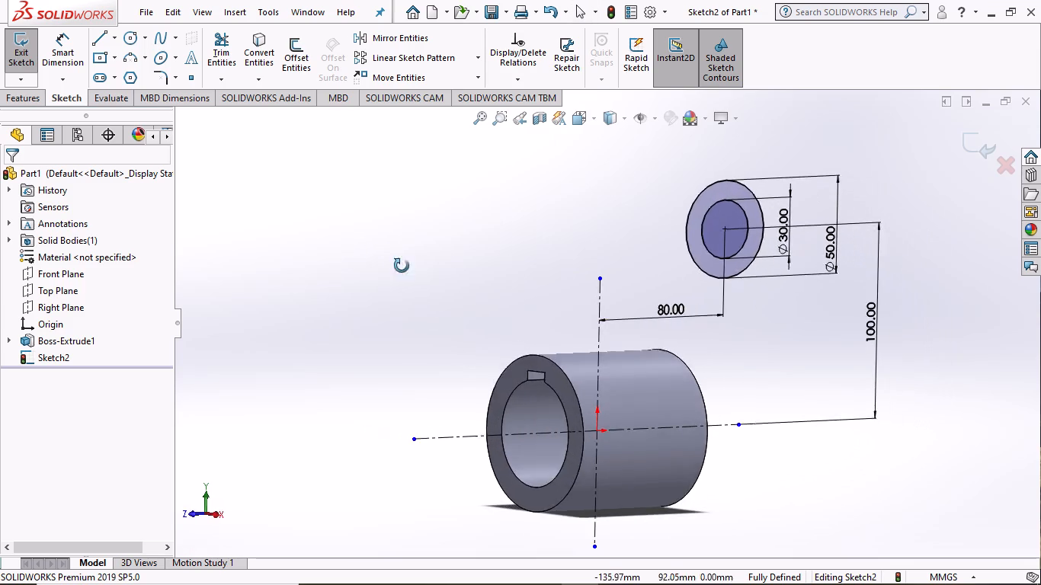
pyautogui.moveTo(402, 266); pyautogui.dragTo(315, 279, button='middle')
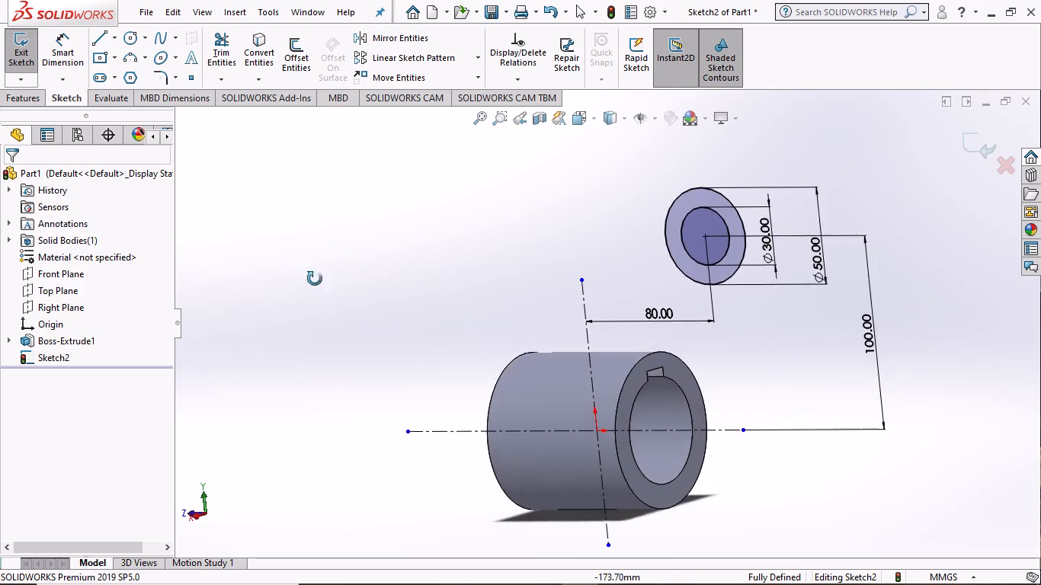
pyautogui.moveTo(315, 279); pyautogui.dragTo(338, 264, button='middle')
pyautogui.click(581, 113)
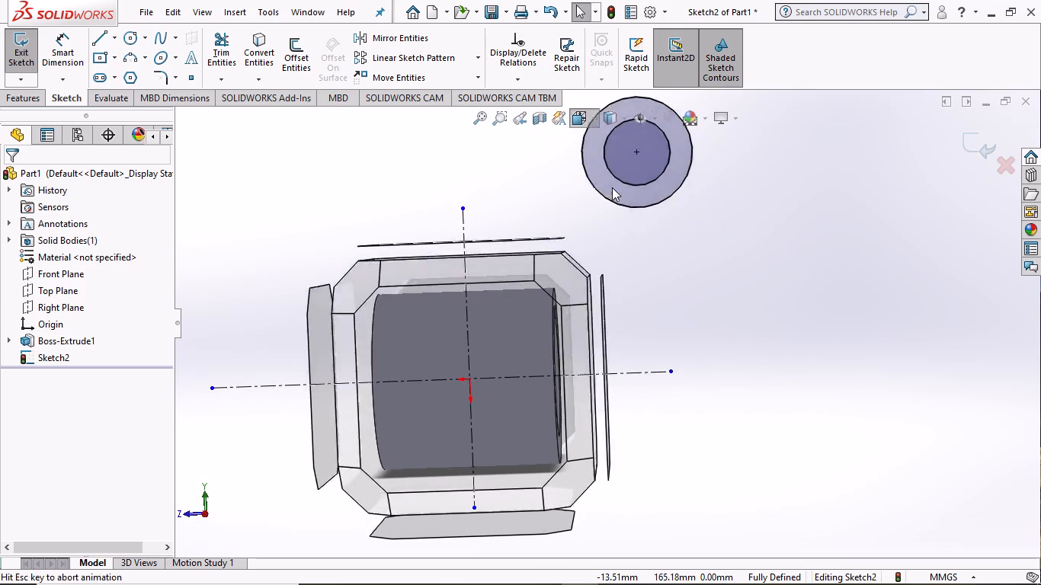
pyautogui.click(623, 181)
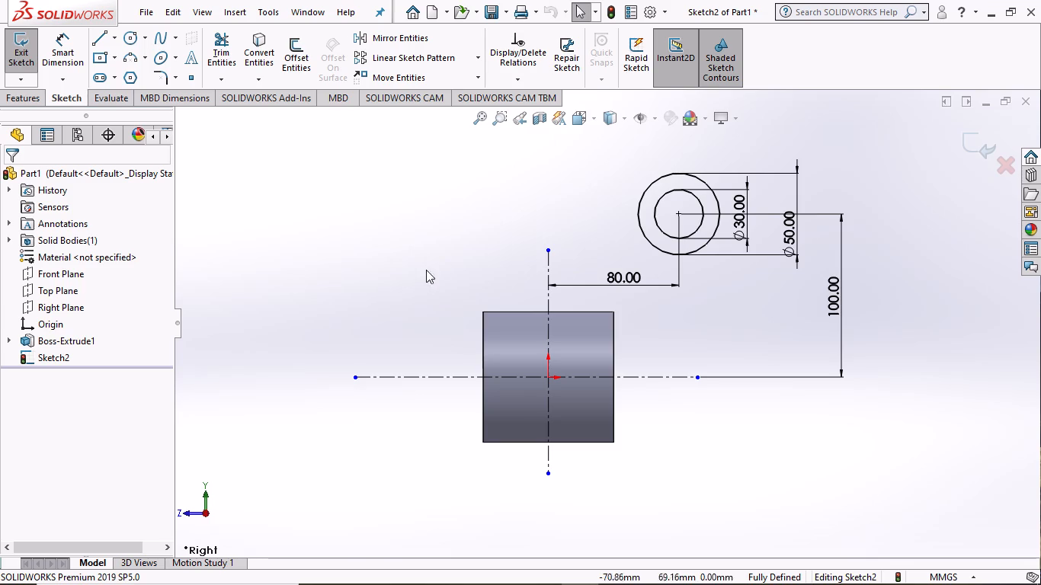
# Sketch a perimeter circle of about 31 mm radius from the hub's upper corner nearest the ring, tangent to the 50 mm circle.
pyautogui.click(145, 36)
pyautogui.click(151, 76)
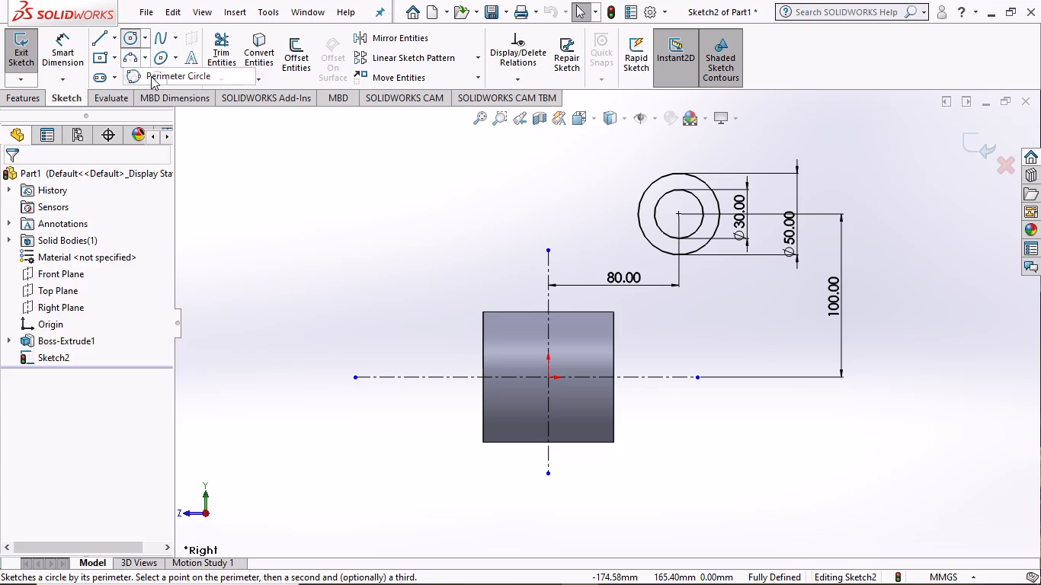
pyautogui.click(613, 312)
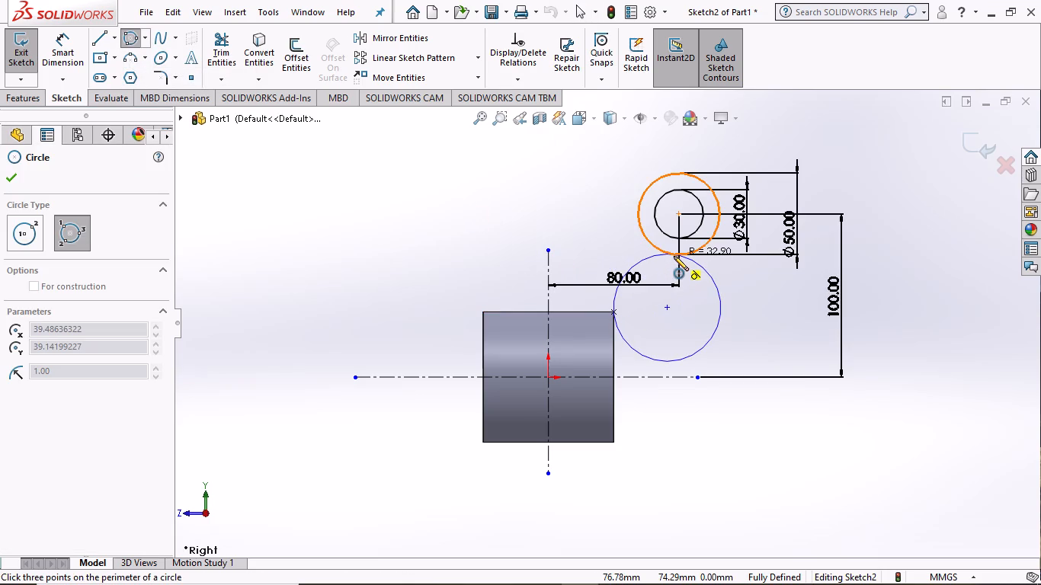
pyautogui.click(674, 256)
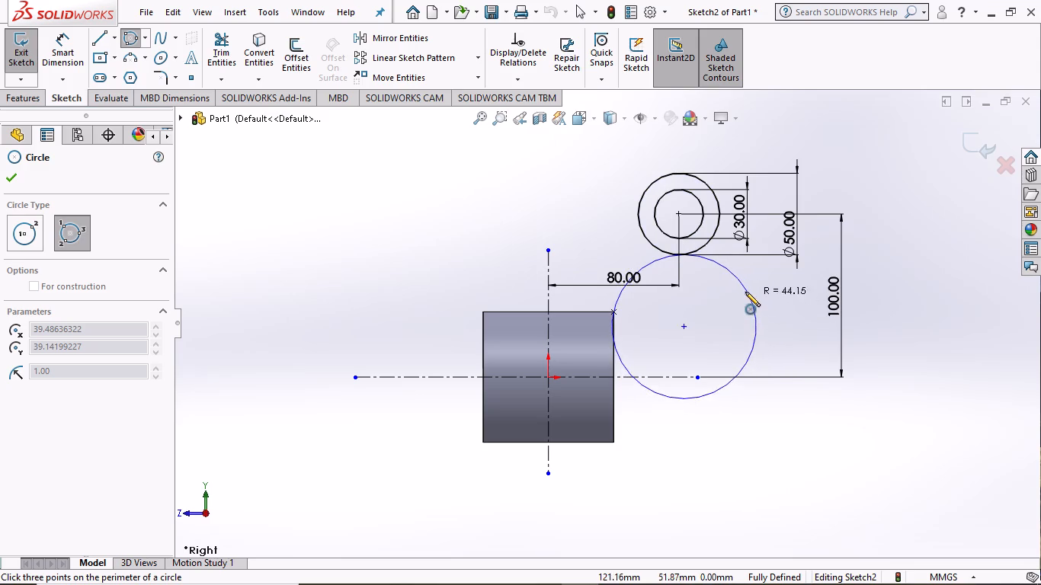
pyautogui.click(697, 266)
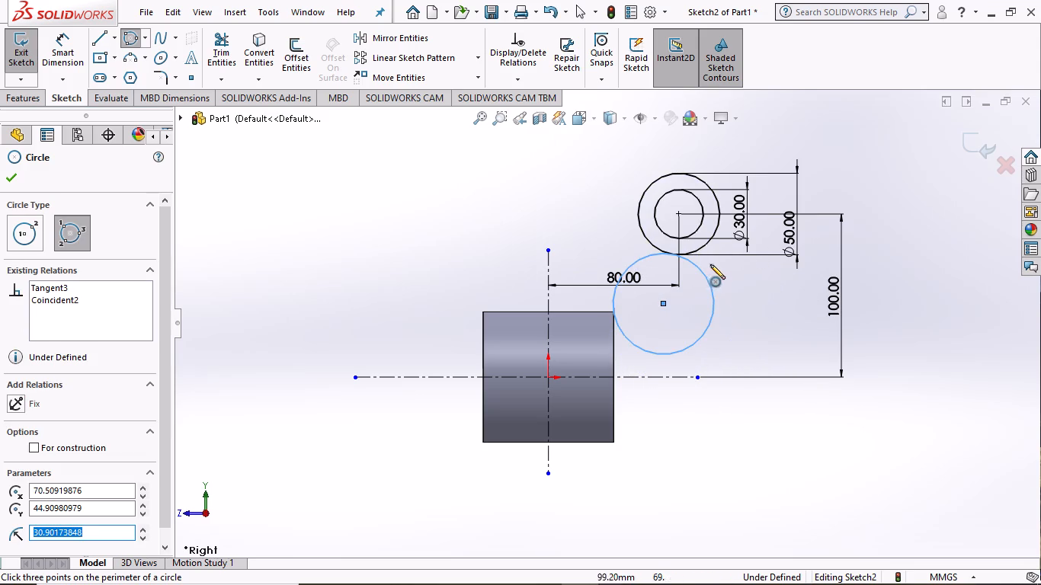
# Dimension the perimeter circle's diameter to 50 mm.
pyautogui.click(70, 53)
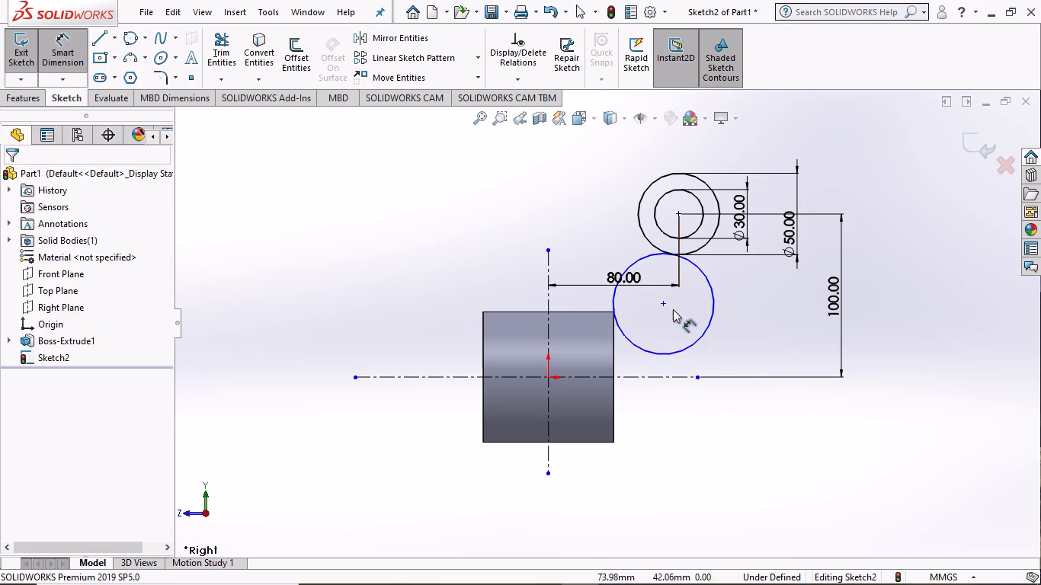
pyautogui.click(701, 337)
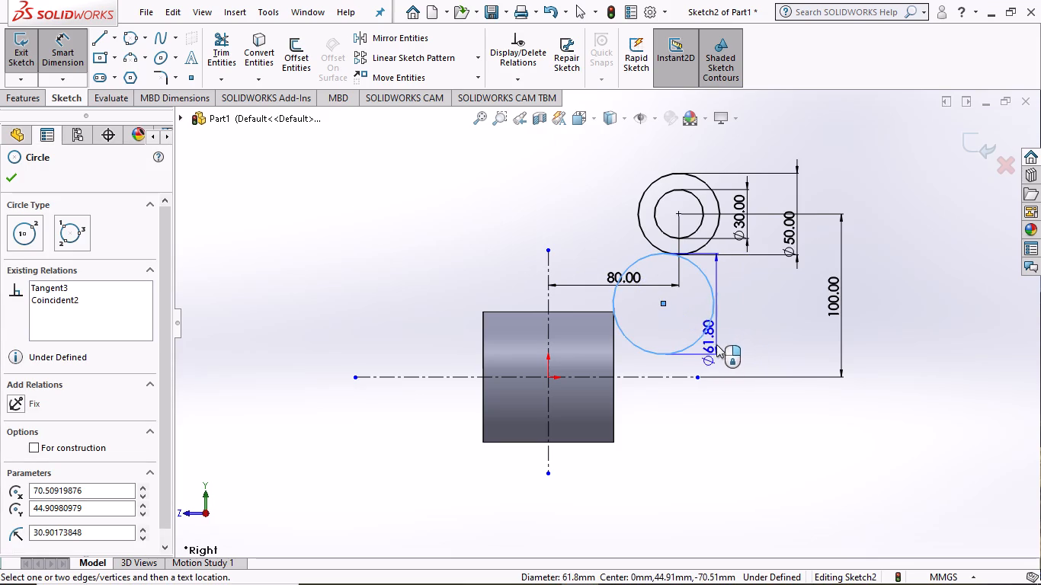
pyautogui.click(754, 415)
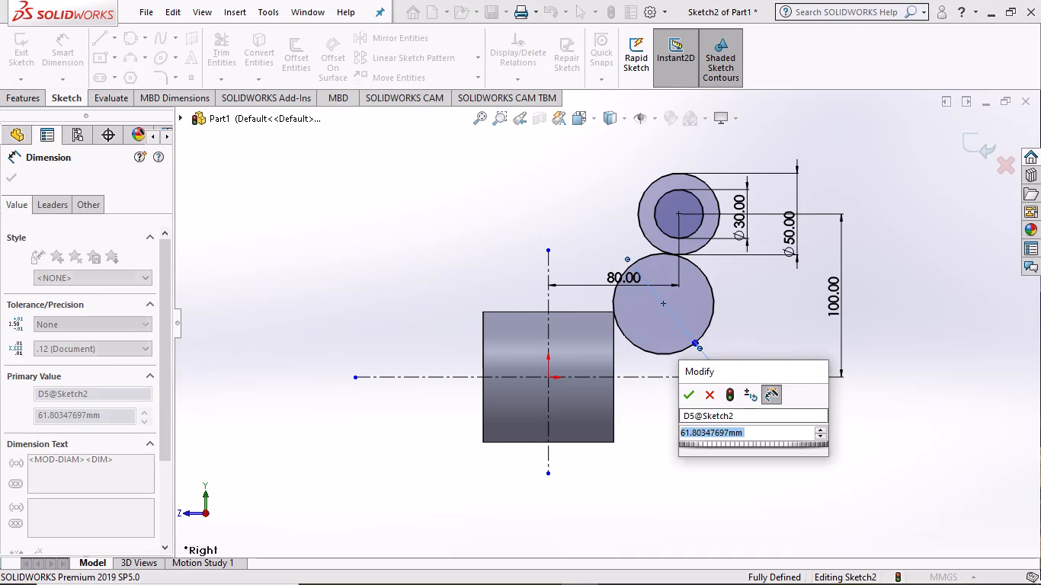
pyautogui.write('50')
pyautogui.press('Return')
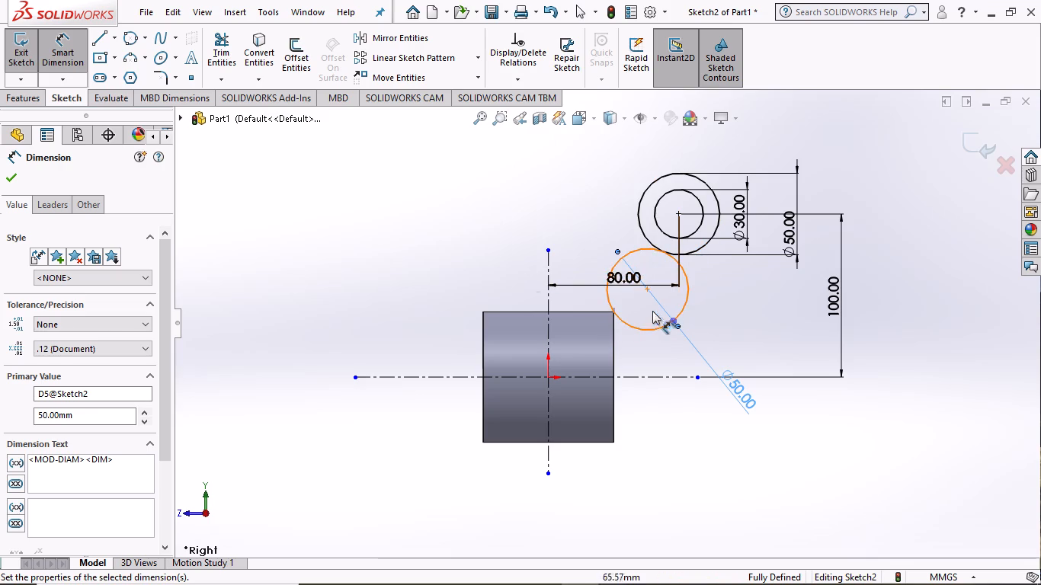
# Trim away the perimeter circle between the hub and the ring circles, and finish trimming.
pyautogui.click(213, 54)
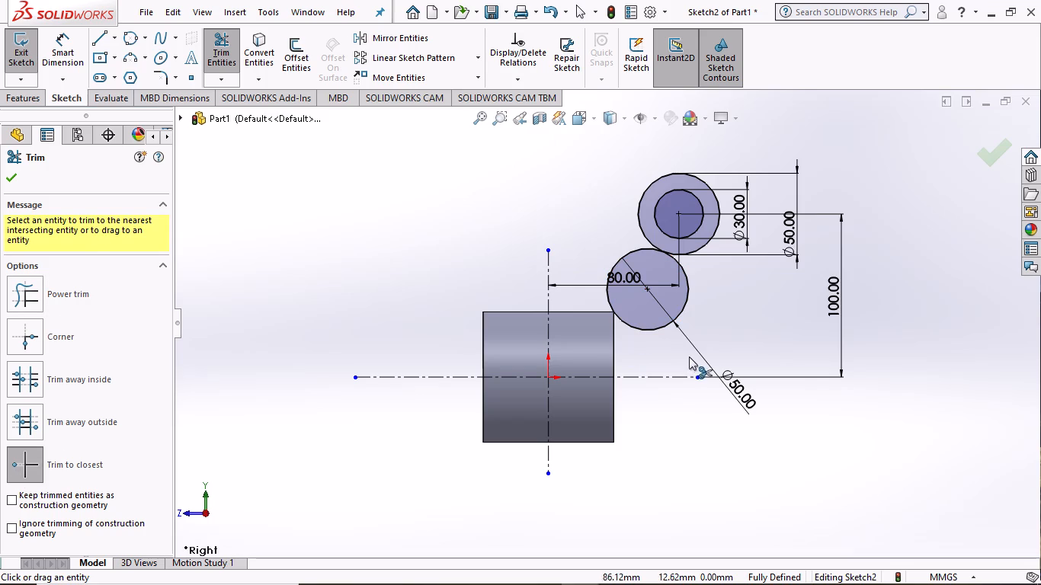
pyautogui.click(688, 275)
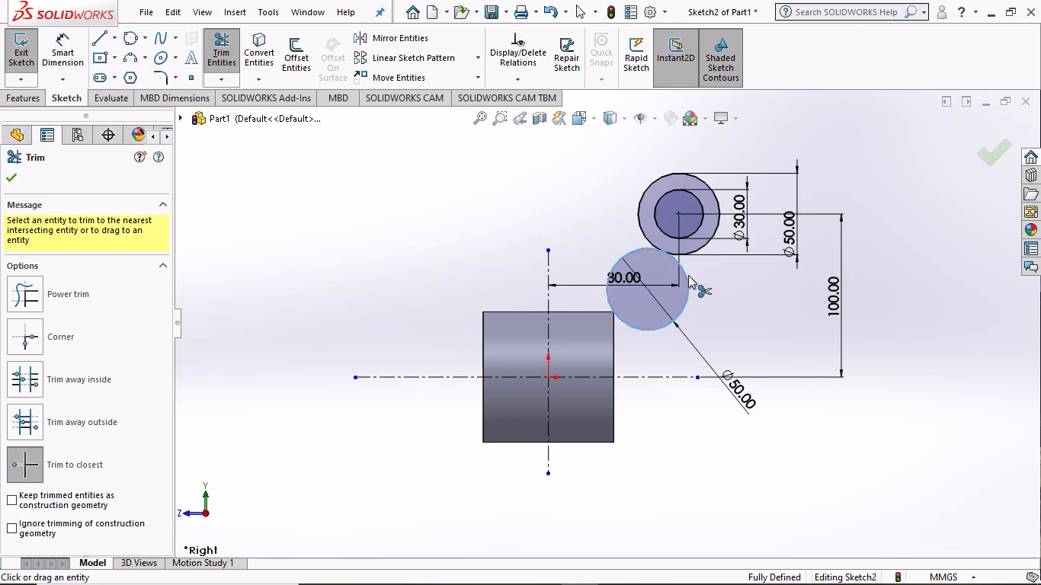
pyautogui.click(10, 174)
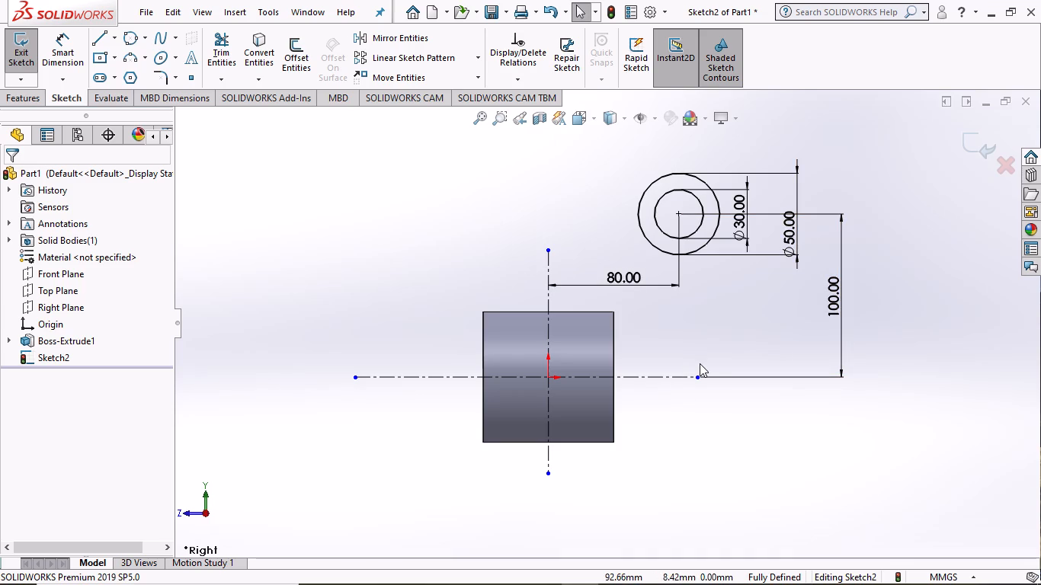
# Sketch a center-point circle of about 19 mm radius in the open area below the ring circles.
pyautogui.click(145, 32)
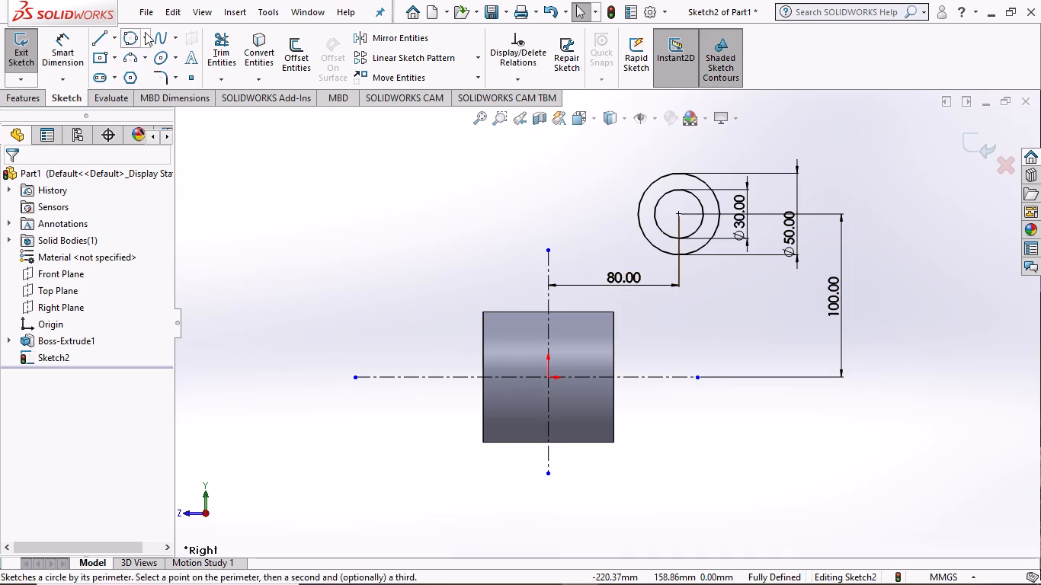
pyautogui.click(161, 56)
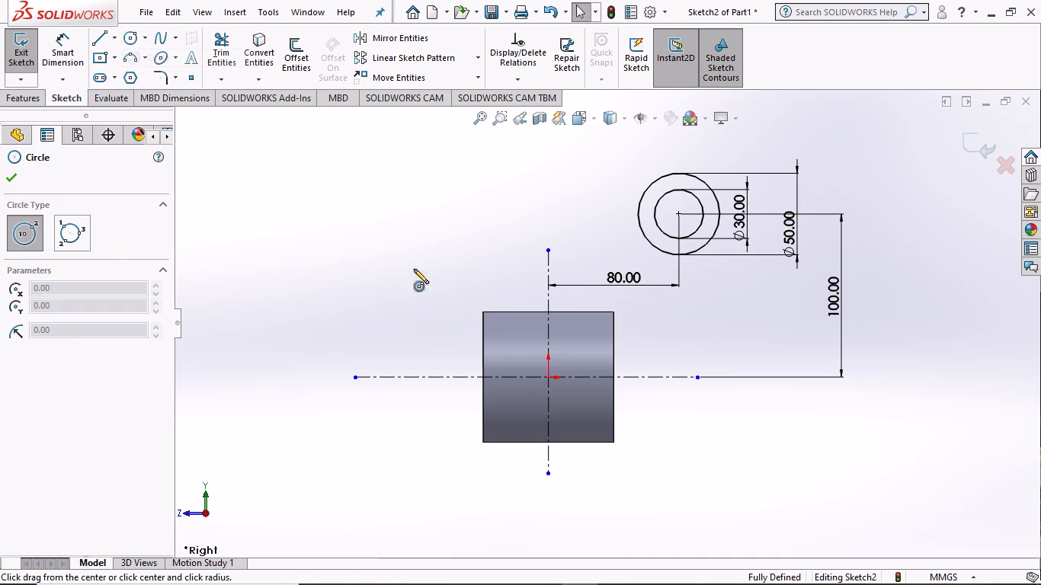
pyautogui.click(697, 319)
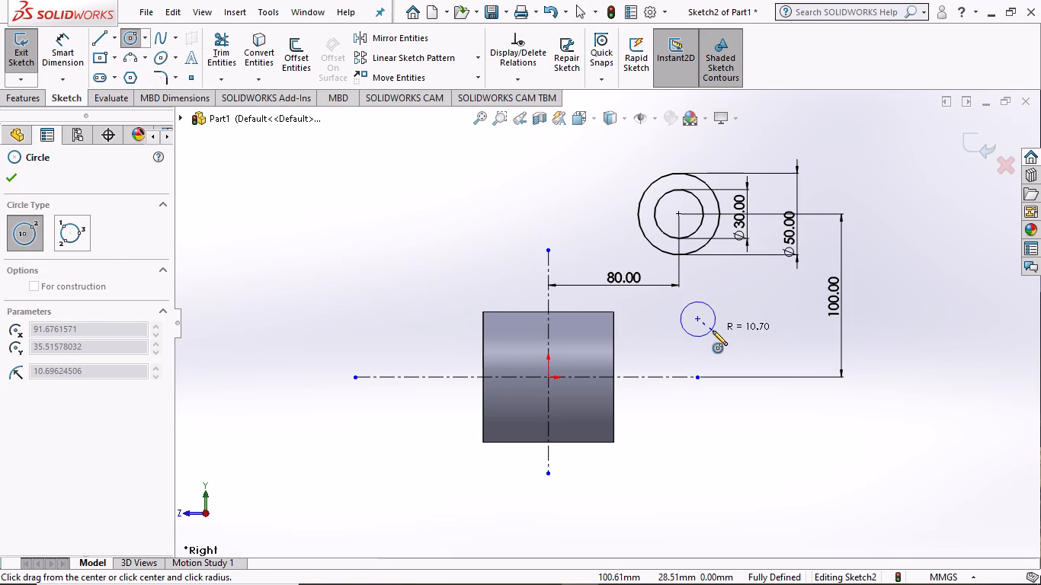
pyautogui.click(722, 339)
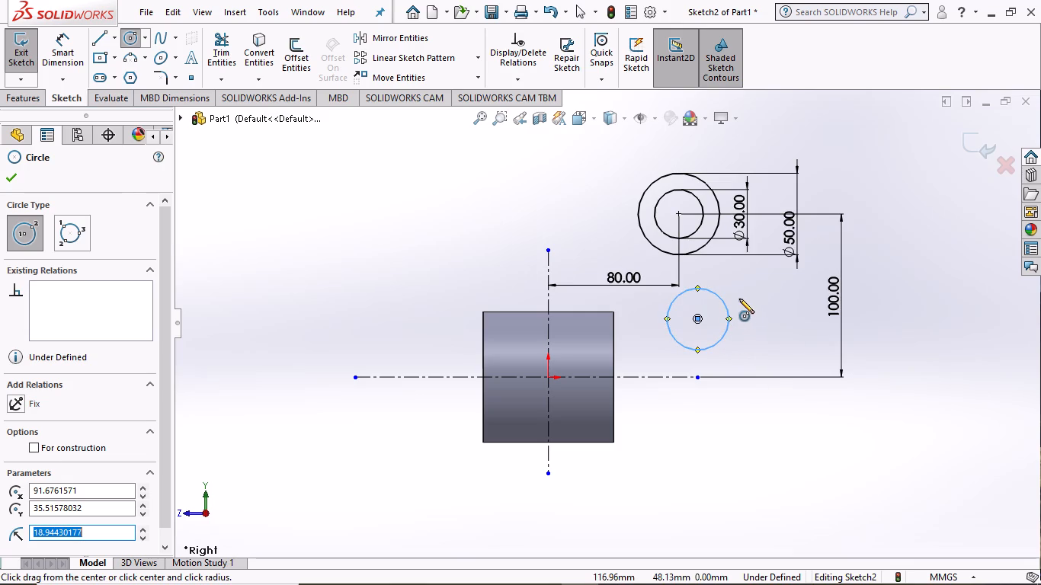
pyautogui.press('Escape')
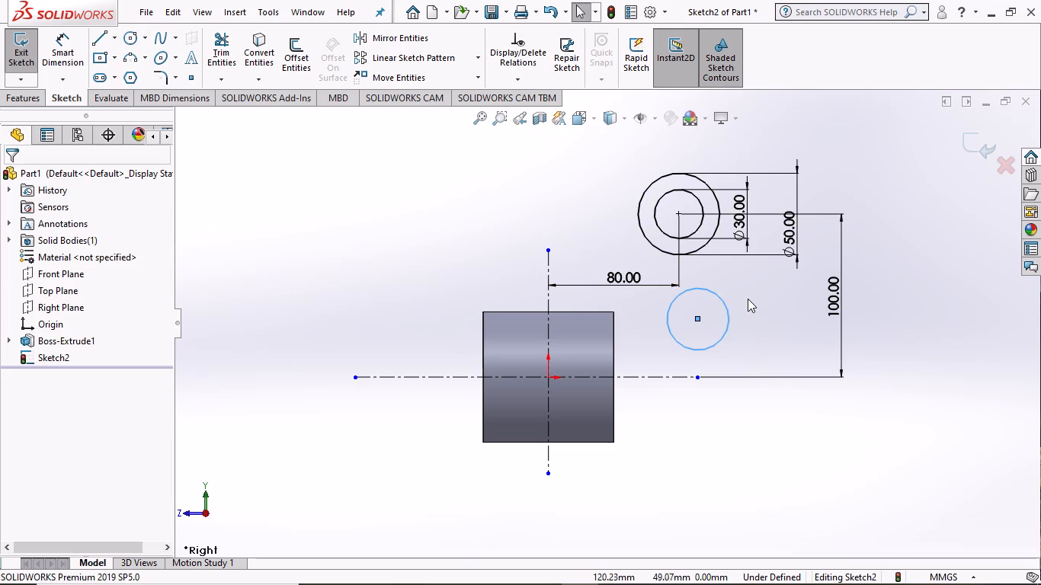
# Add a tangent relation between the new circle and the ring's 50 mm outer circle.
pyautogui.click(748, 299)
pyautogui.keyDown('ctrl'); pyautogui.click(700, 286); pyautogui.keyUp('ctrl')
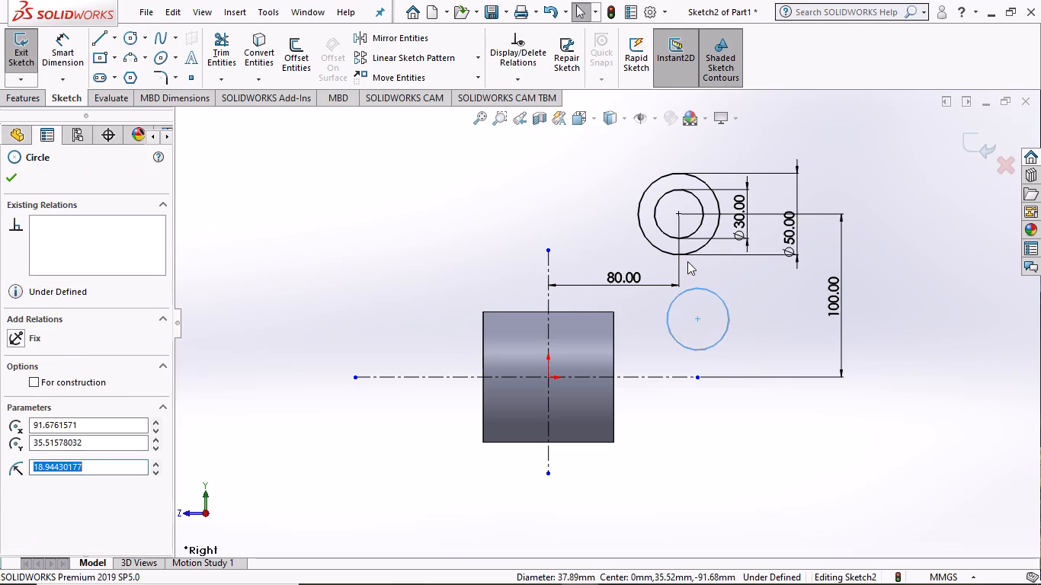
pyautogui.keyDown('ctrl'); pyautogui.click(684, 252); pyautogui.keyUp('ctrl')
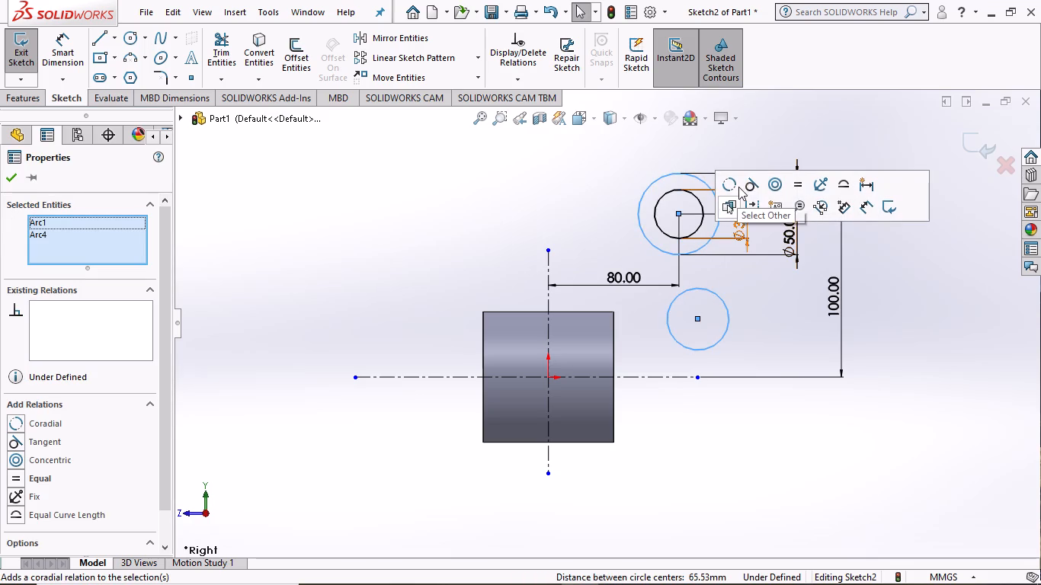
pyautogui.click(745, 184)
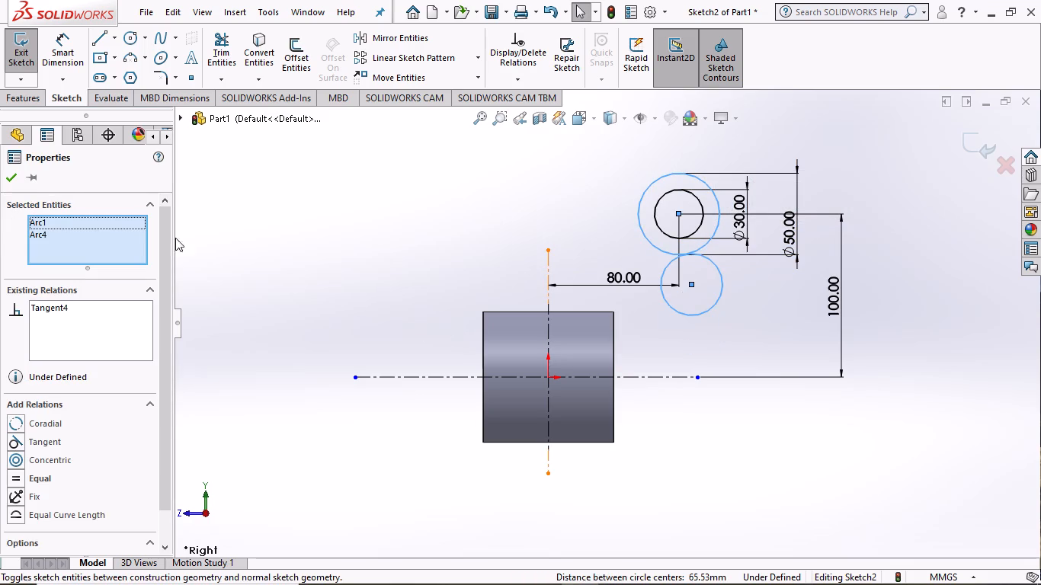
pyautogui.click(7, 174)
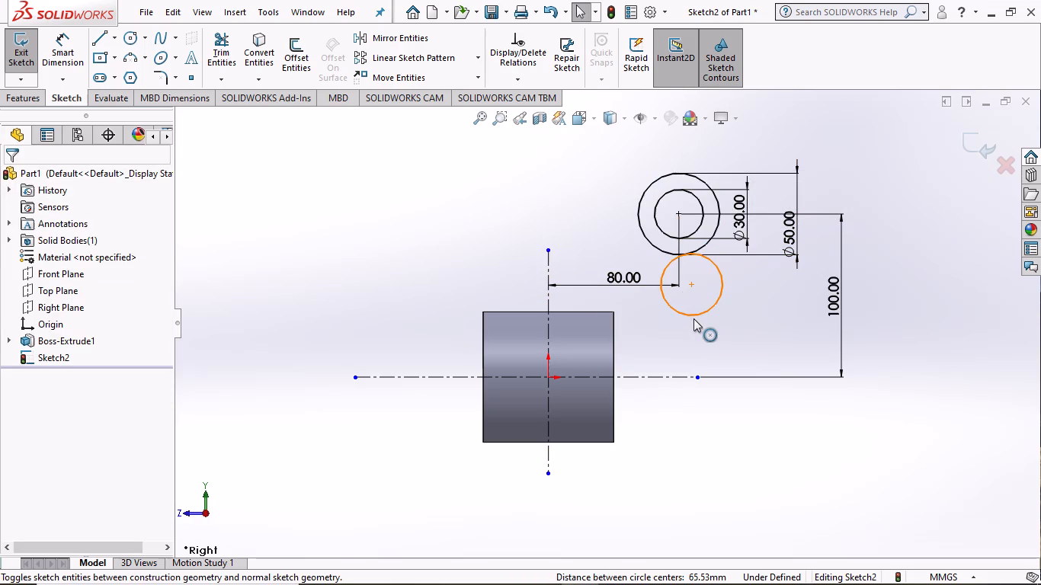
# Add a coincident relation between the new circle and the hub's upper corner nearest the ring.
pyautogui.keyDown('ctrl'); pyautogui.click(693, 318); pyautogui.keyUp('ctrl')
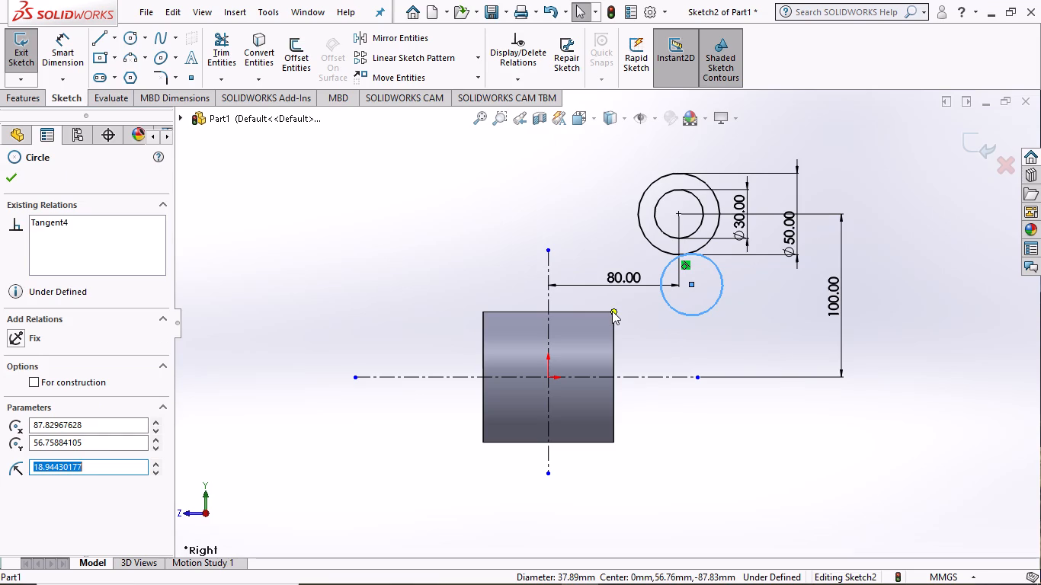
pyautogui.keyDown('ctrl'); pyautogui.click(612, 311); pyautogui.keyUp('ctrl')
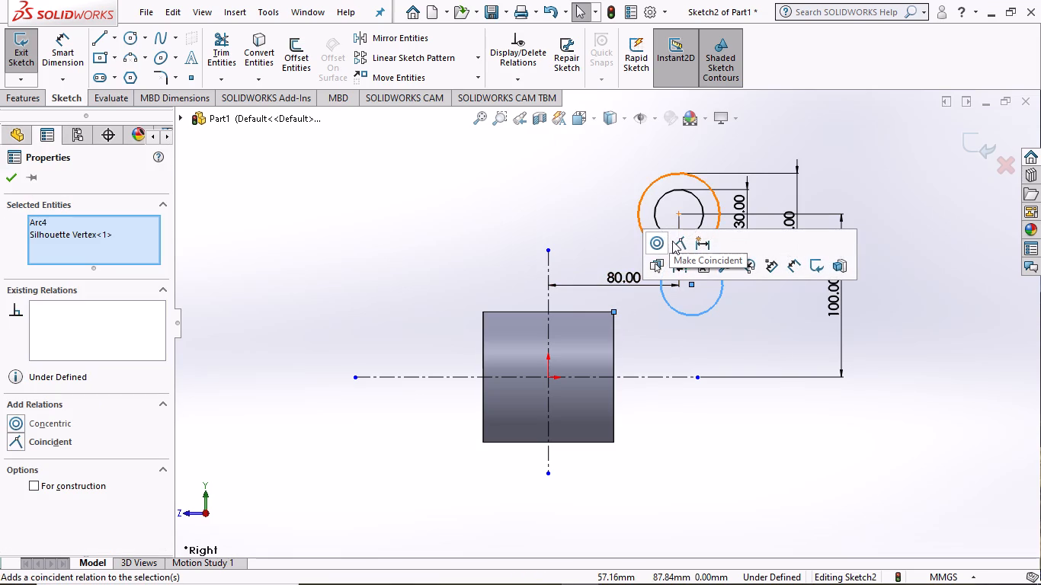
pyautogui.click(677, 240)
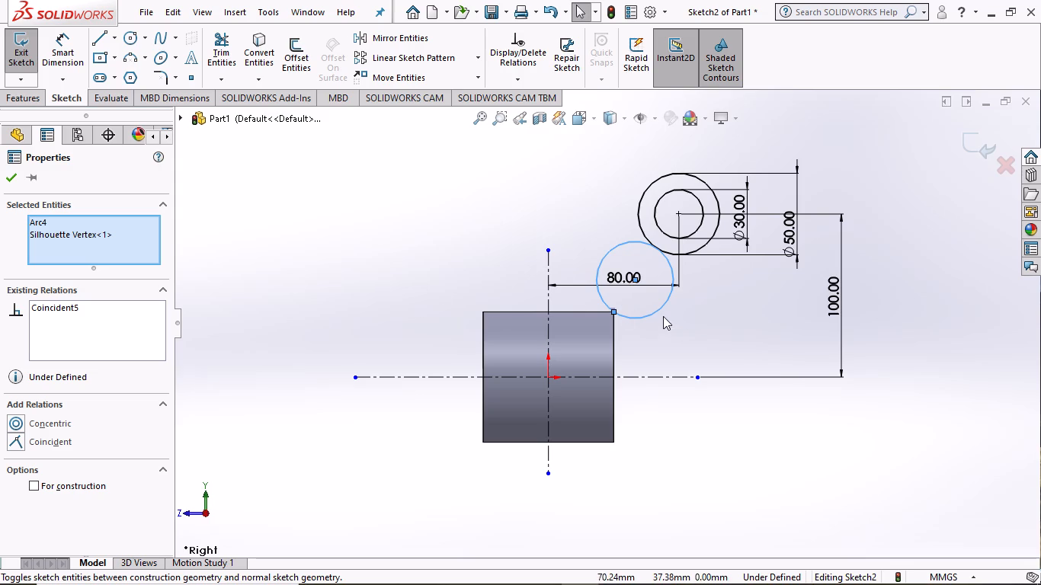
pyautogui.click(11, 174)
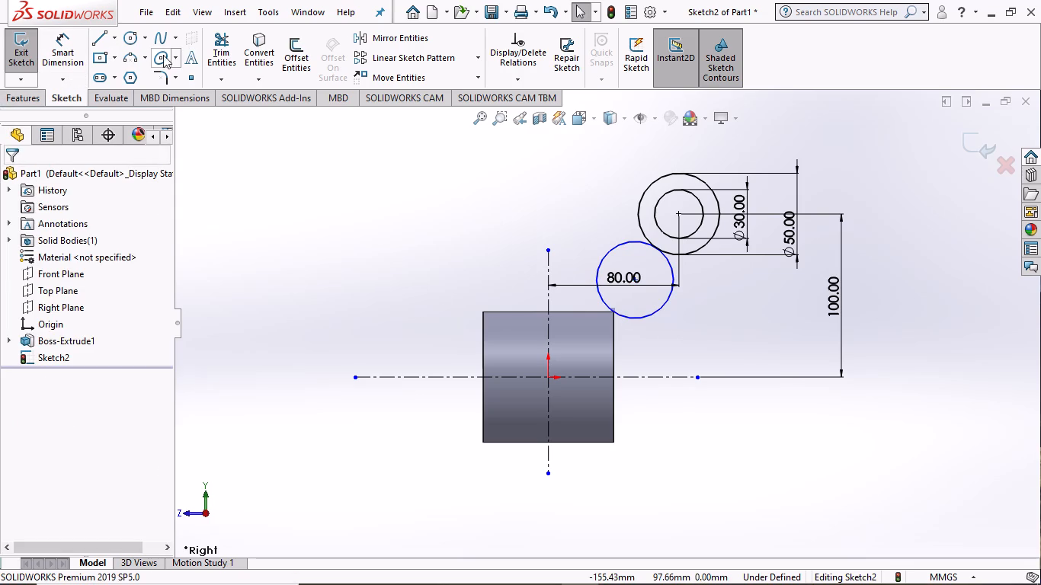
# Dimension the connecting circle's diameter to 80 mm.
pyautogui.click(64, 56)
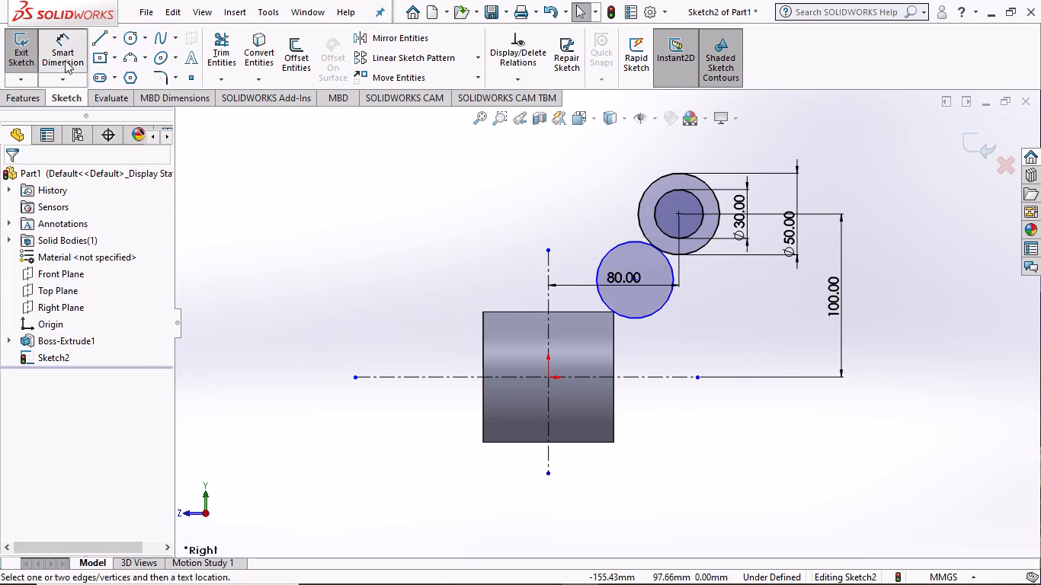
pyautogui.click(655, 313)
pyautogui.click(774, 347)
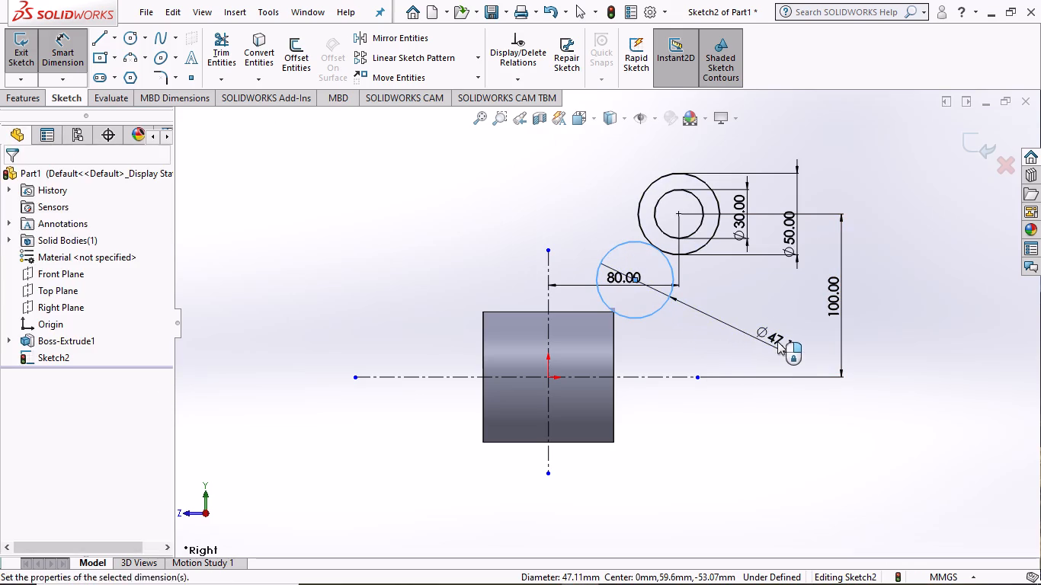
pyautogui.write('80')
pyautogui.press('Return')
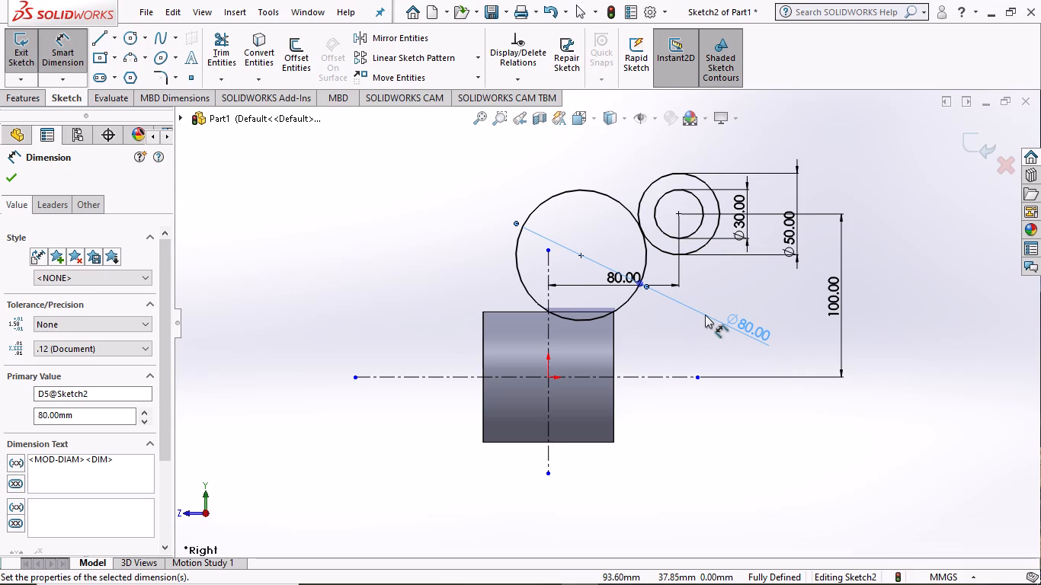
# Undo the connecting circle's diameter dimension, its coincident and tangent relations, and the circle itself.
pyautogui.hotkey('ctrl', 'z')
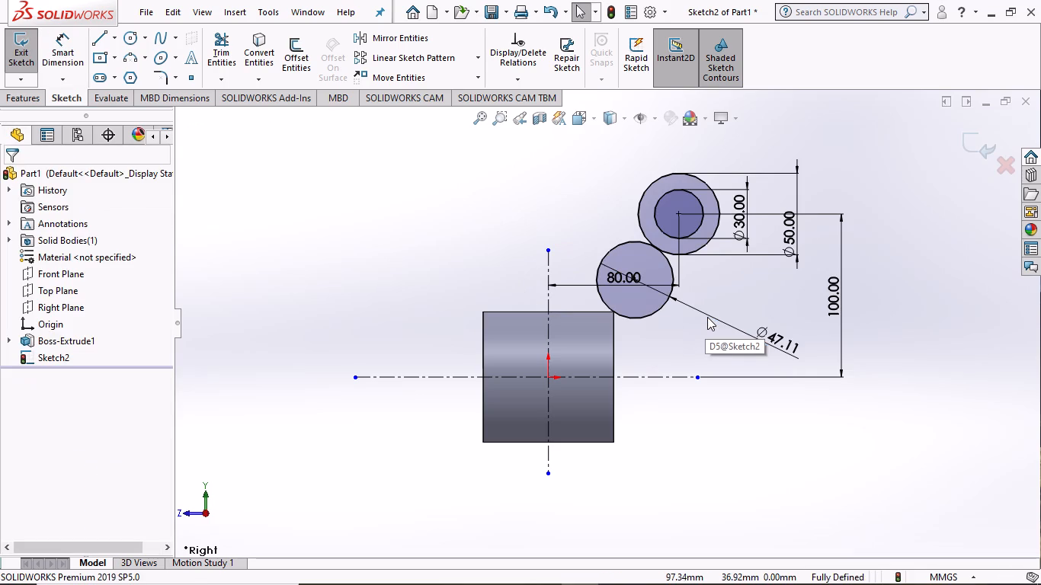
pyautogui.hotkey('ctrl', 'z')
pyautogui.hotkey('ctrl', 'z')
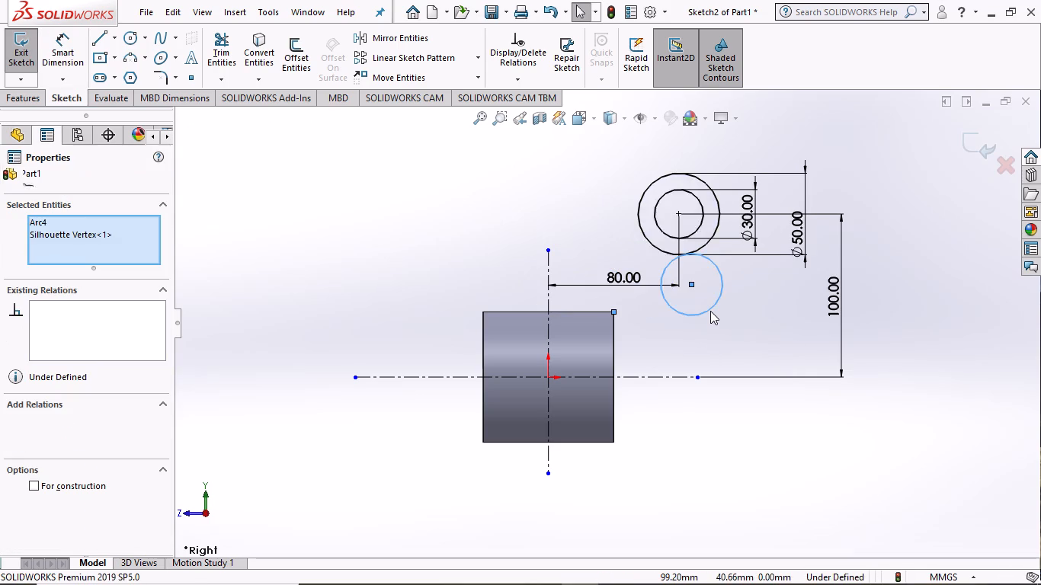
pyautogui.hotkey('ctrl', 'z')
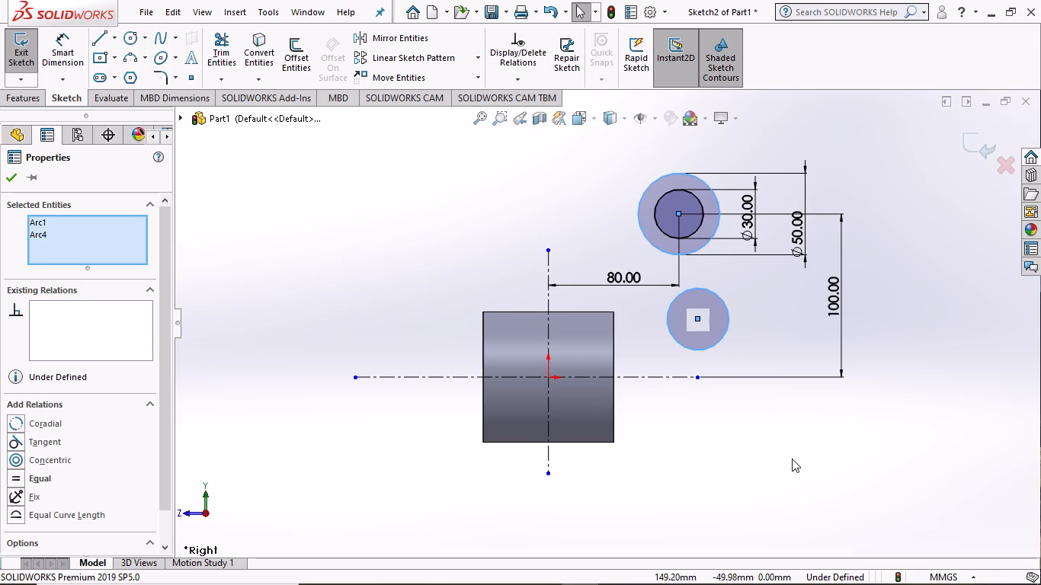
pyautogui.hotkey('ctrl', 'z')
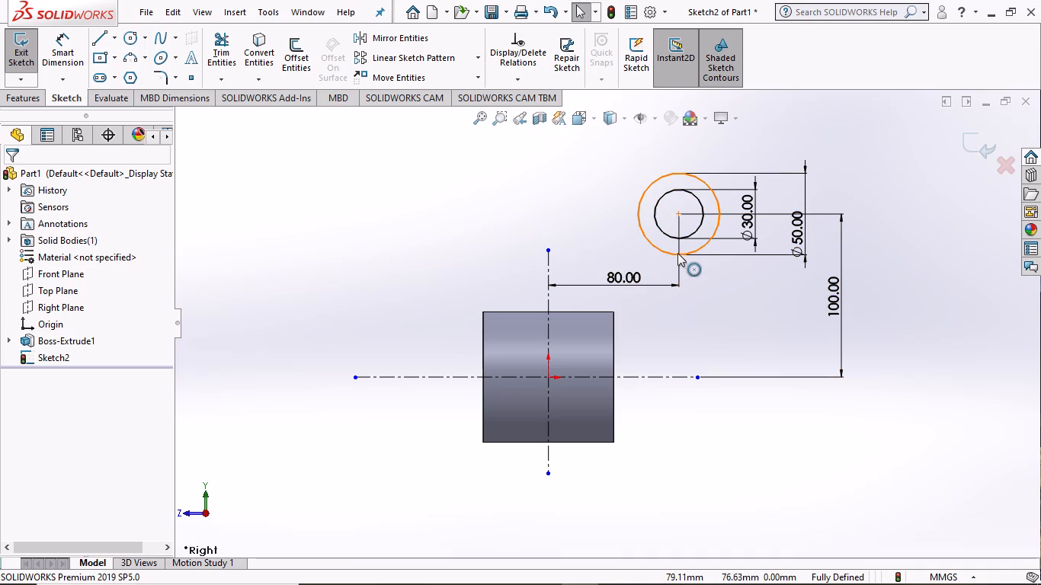
# Place sketch points at the lowest point of the 50 mm circle and at the hub's upper corner nearest the ring.
pyautogui.click(190, 77)
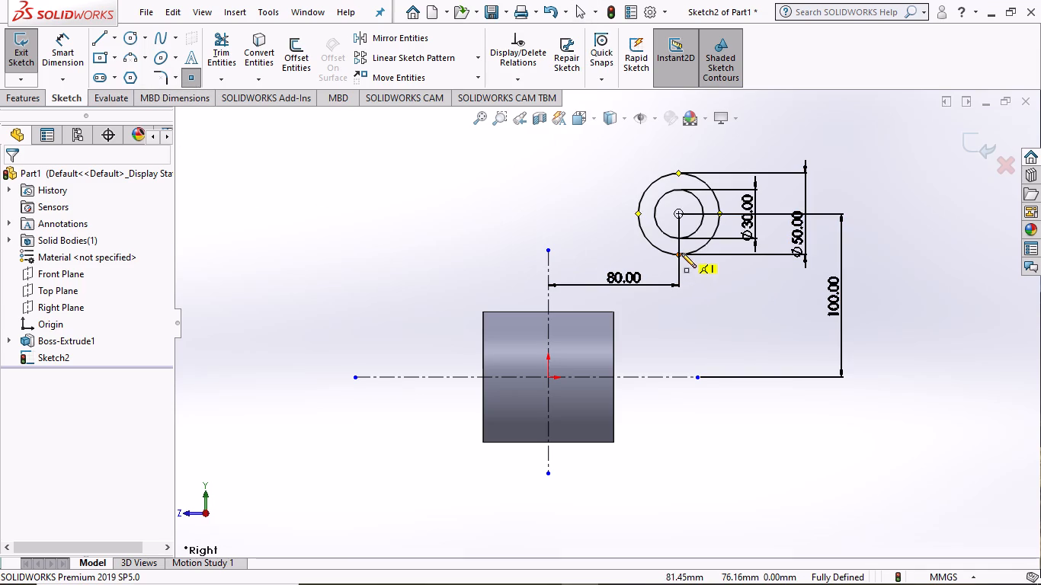
pyautogui.click(678, 253)
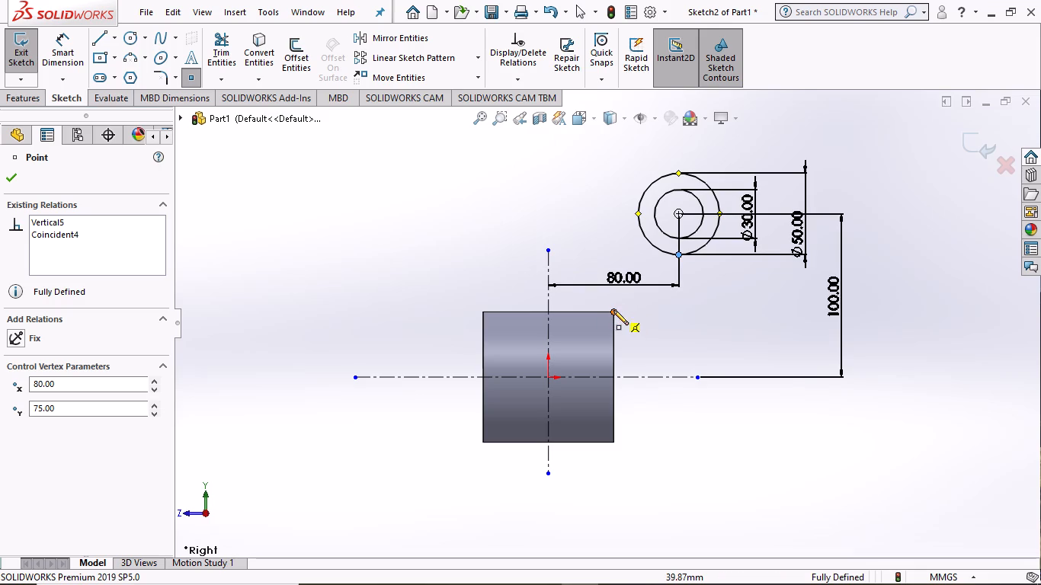
pyautogui.click(613, 310)
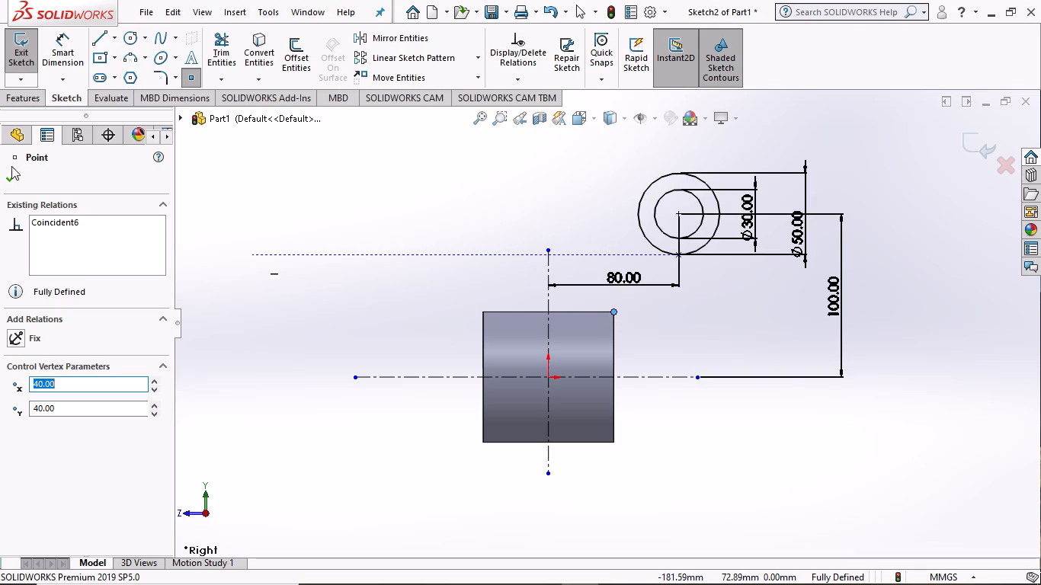
pyautogui.click(13, 177)
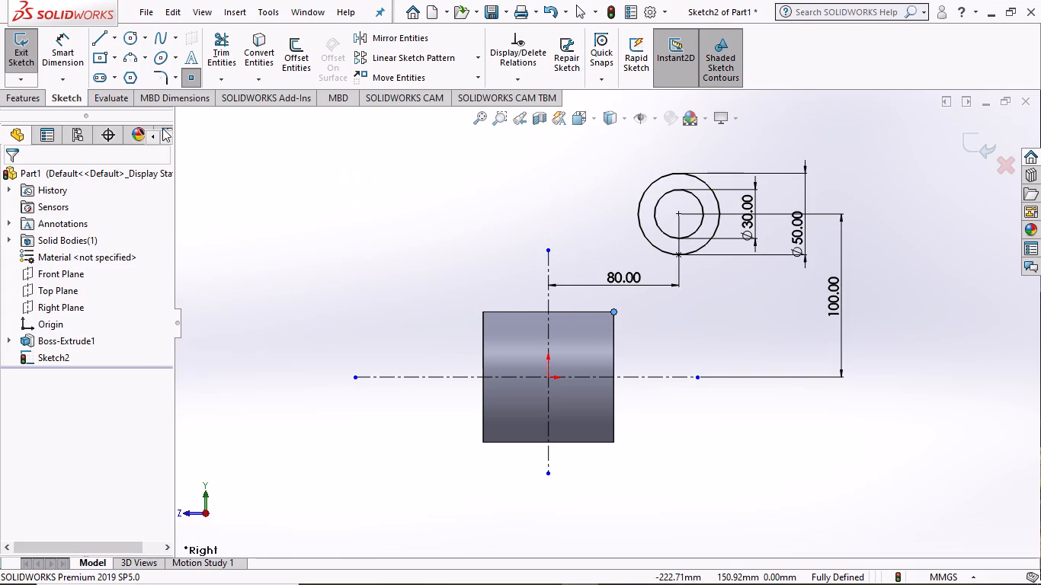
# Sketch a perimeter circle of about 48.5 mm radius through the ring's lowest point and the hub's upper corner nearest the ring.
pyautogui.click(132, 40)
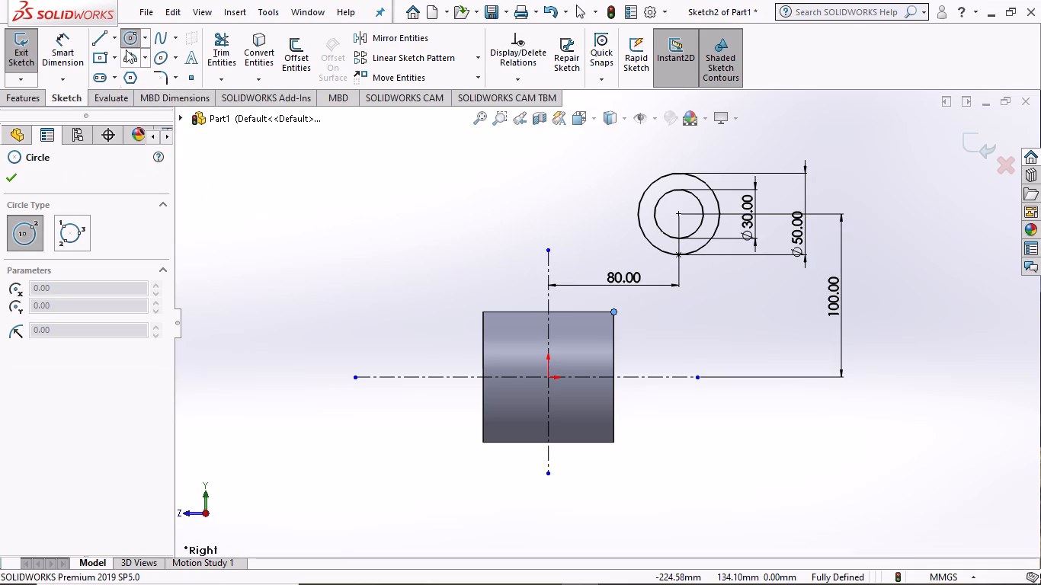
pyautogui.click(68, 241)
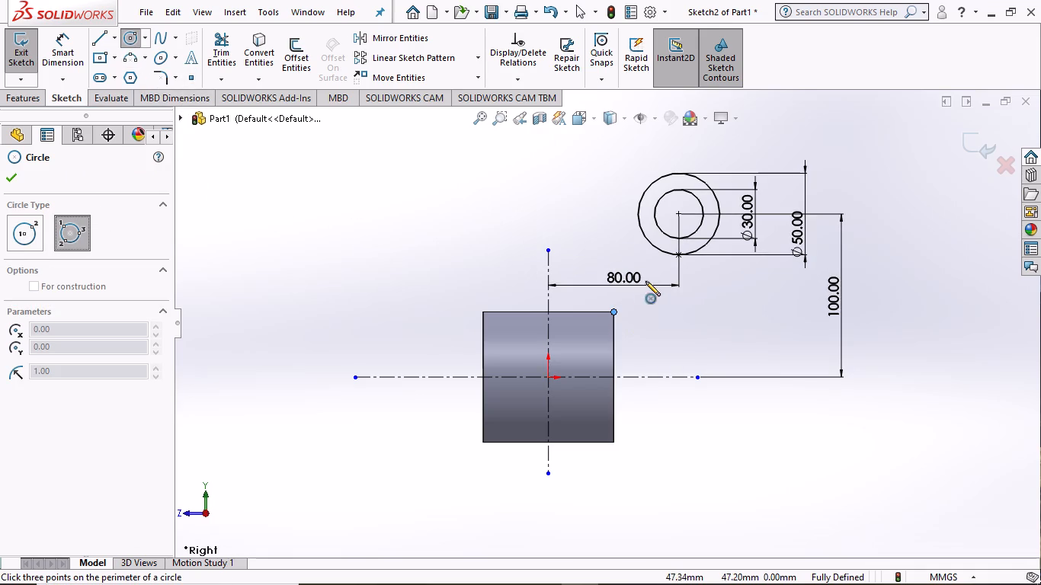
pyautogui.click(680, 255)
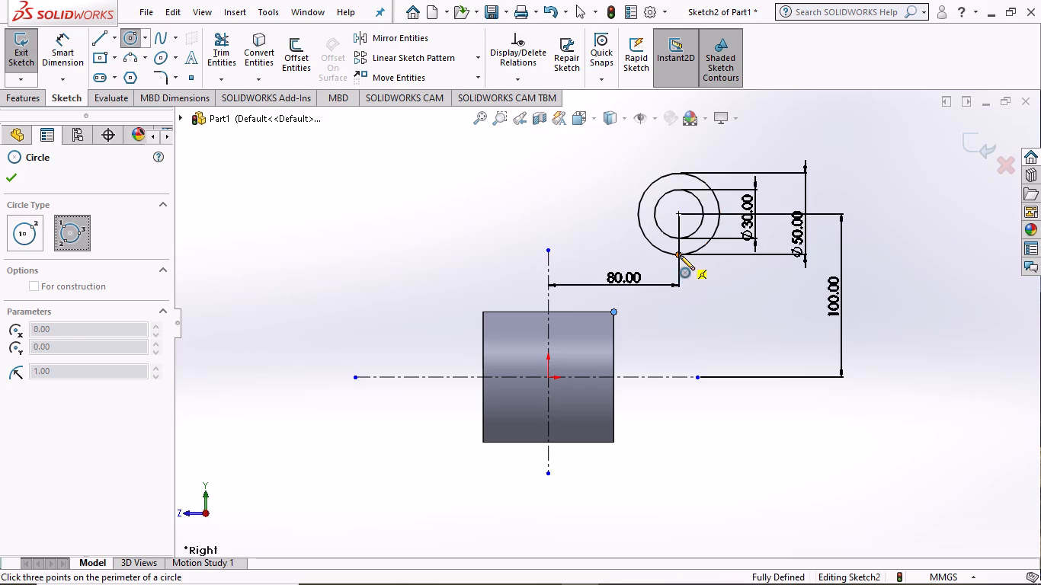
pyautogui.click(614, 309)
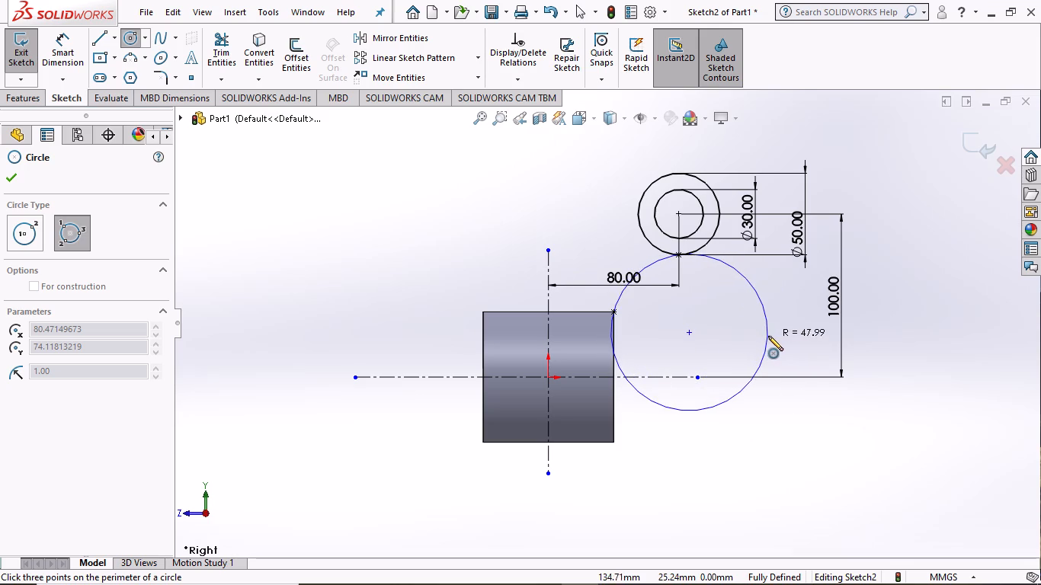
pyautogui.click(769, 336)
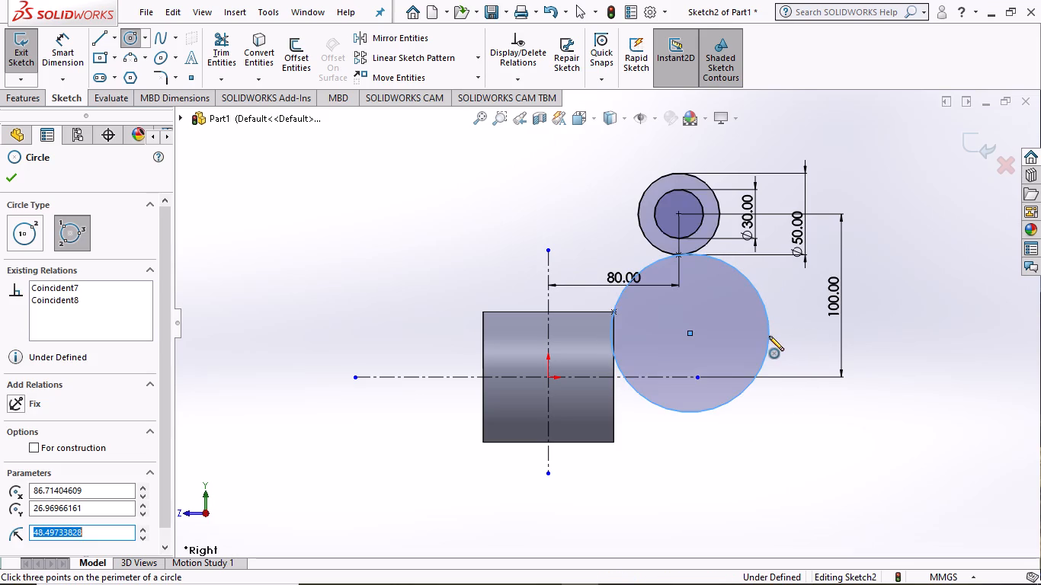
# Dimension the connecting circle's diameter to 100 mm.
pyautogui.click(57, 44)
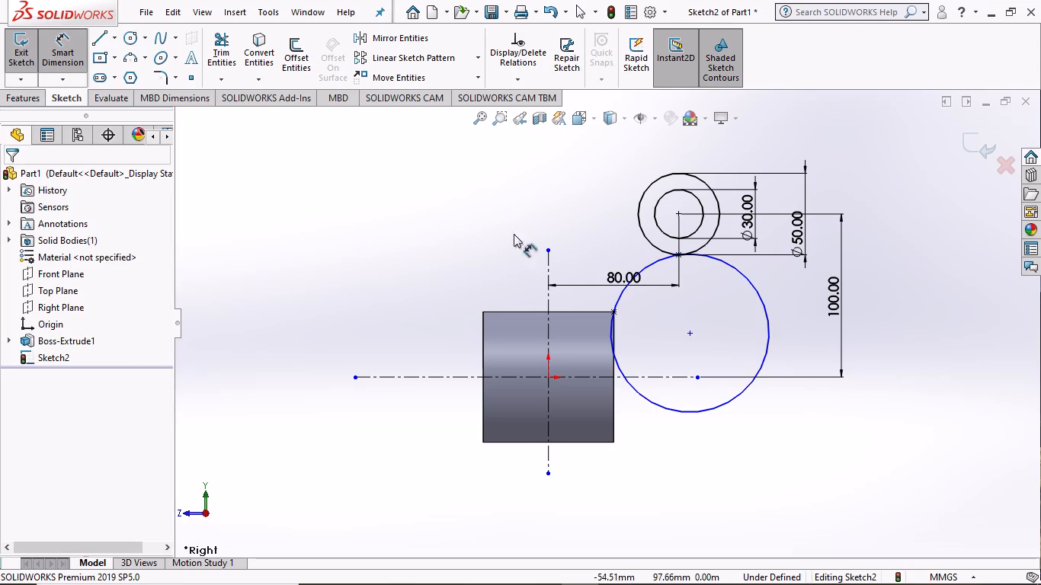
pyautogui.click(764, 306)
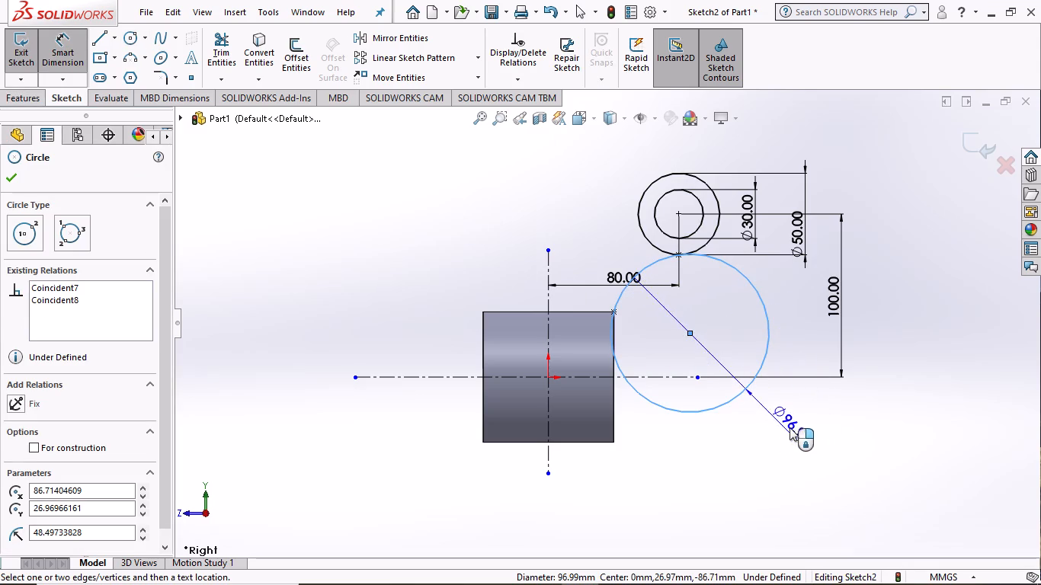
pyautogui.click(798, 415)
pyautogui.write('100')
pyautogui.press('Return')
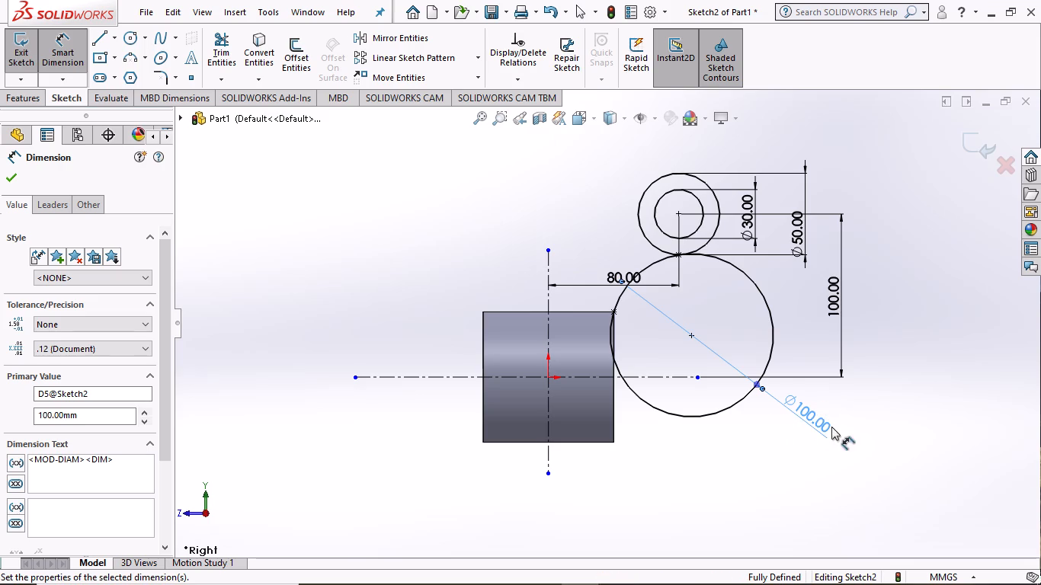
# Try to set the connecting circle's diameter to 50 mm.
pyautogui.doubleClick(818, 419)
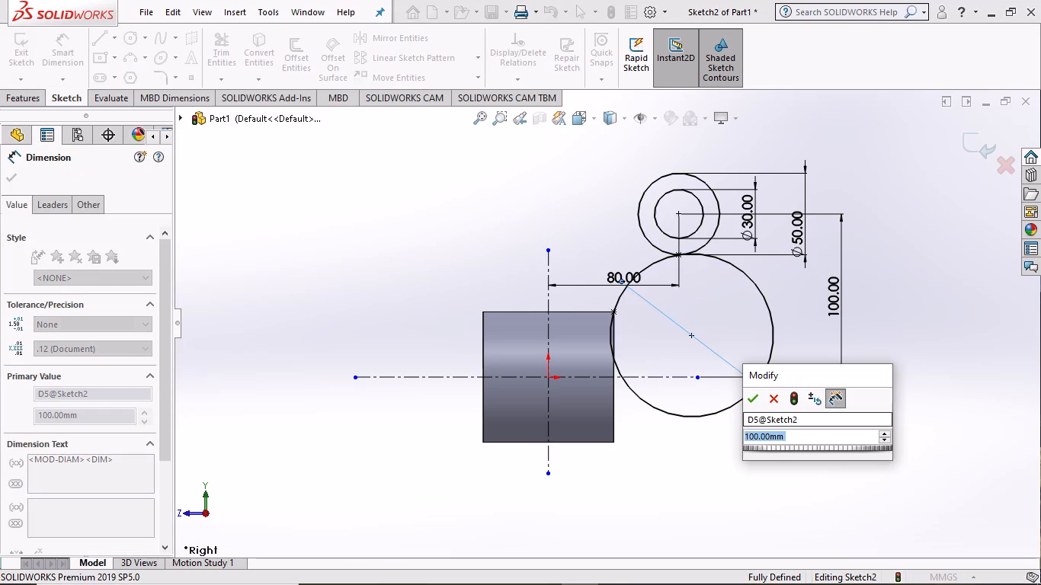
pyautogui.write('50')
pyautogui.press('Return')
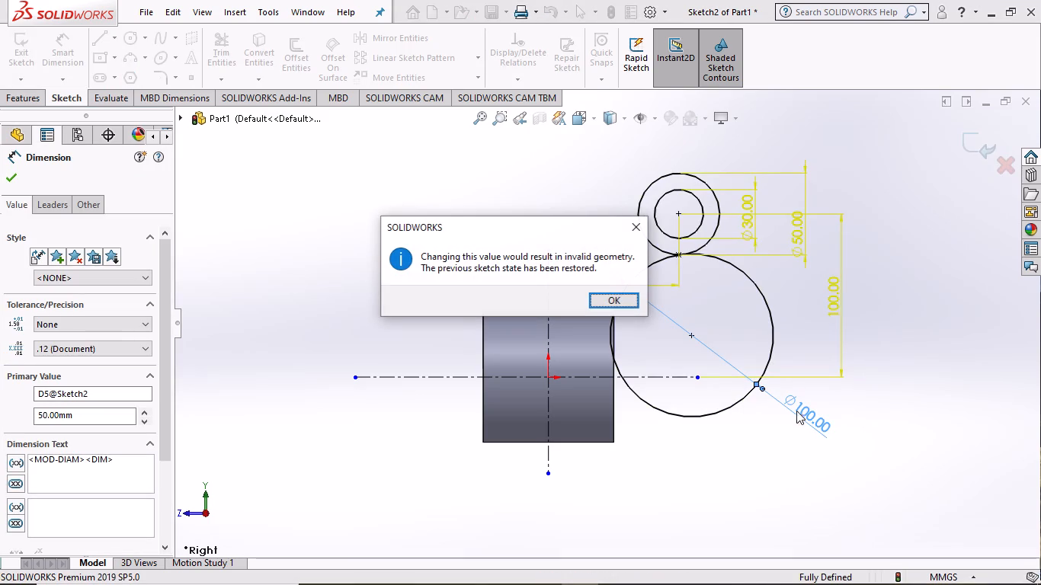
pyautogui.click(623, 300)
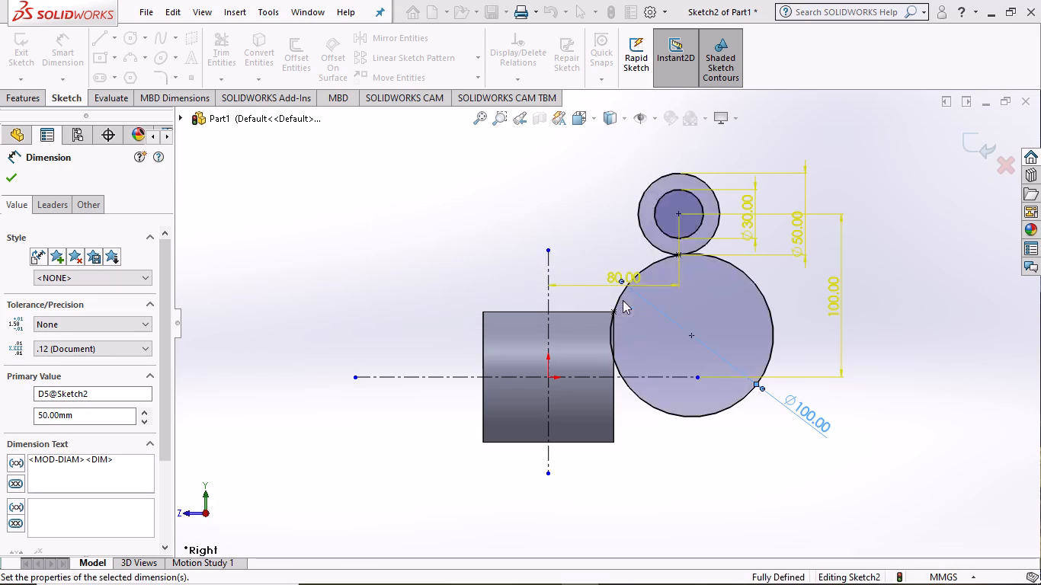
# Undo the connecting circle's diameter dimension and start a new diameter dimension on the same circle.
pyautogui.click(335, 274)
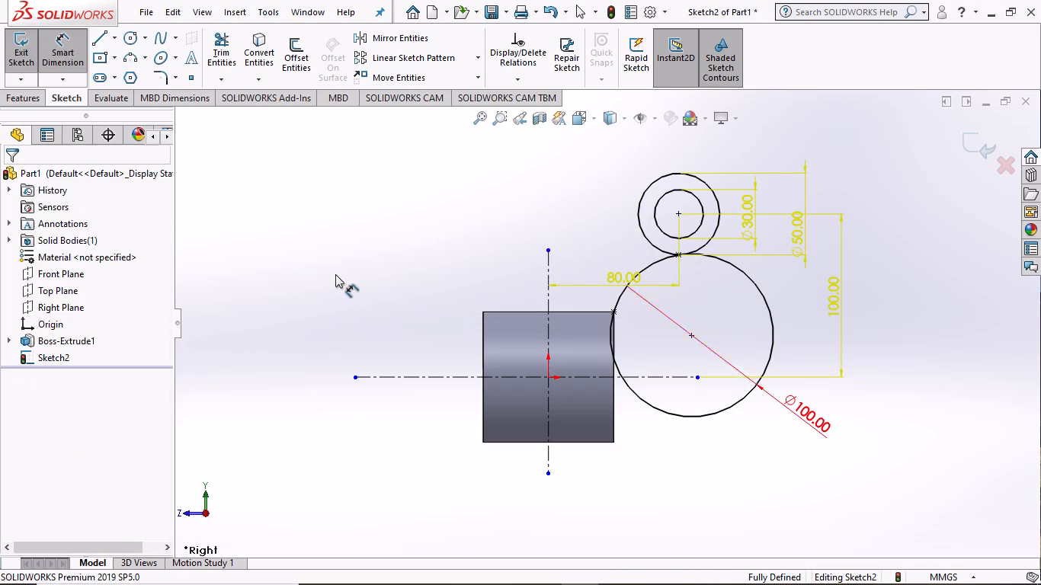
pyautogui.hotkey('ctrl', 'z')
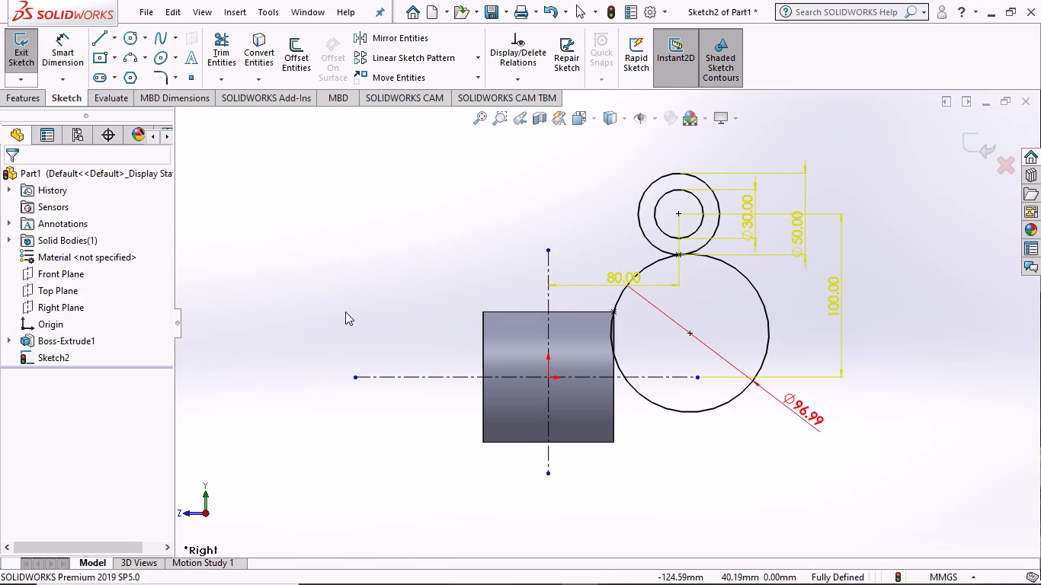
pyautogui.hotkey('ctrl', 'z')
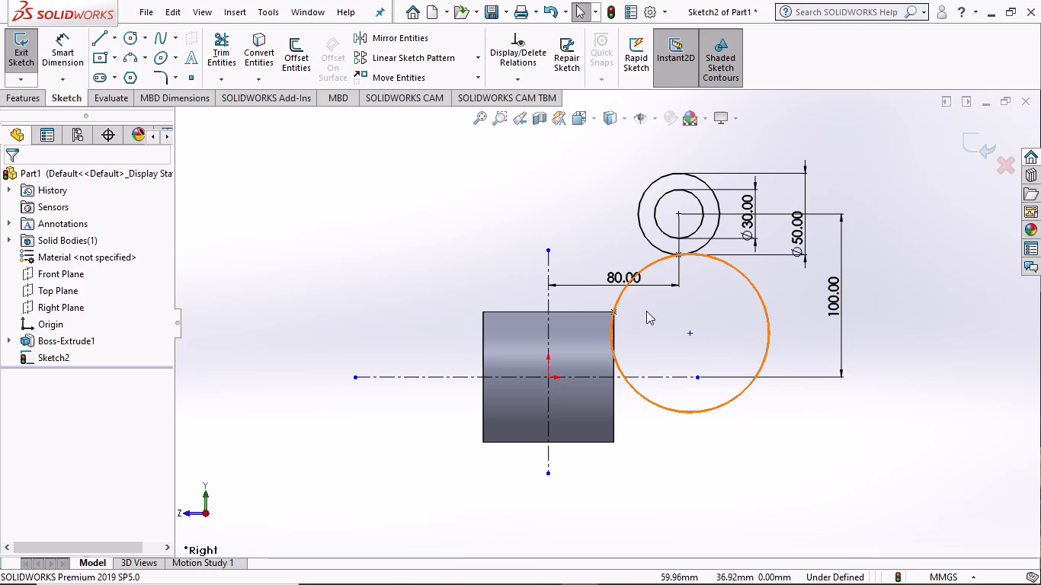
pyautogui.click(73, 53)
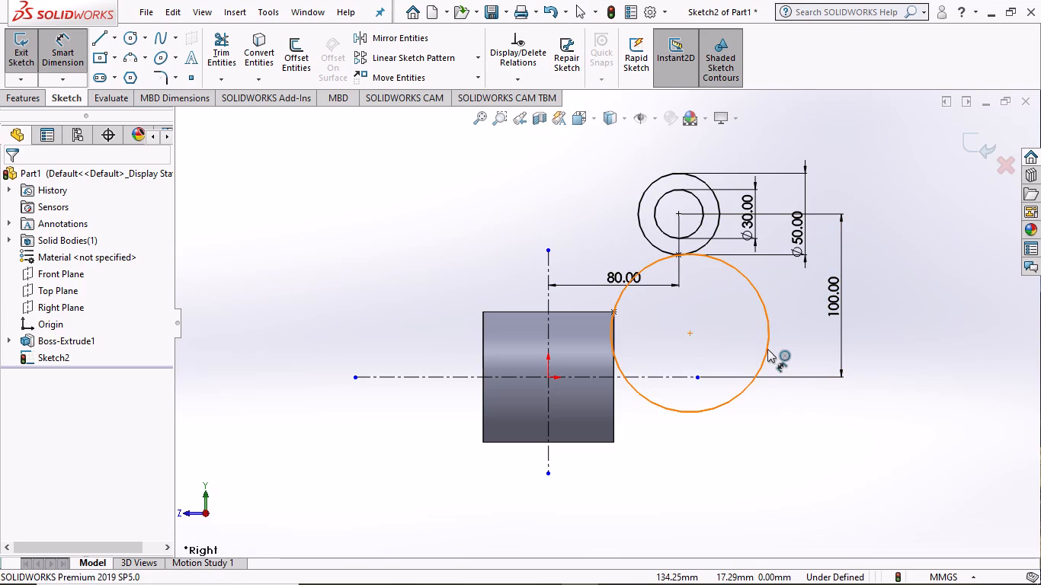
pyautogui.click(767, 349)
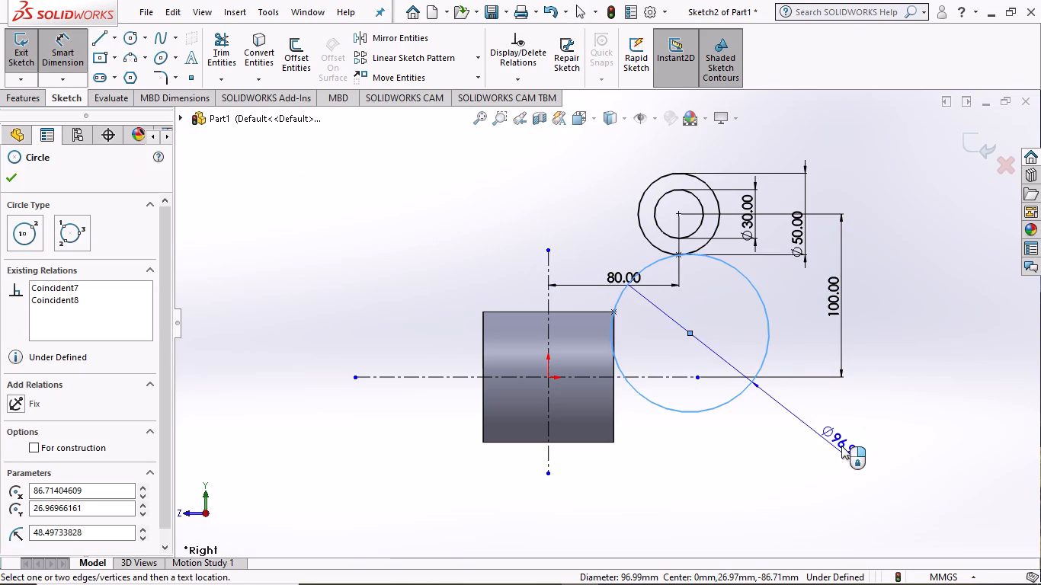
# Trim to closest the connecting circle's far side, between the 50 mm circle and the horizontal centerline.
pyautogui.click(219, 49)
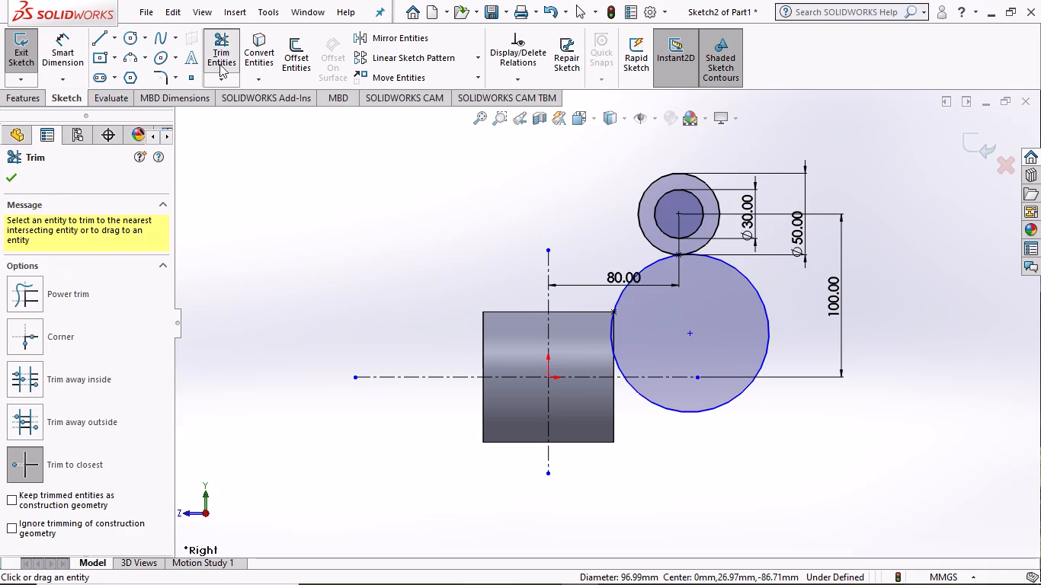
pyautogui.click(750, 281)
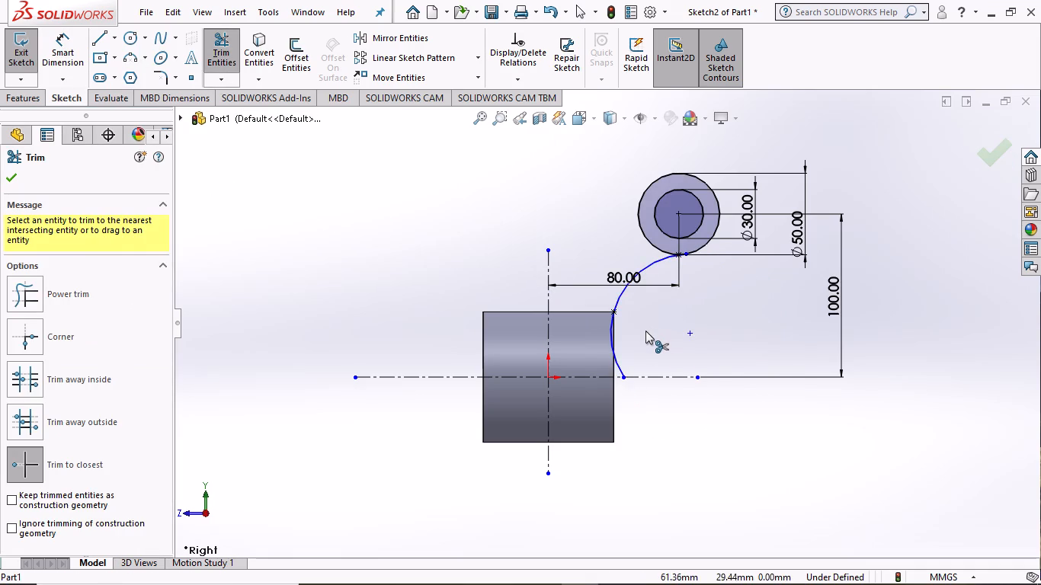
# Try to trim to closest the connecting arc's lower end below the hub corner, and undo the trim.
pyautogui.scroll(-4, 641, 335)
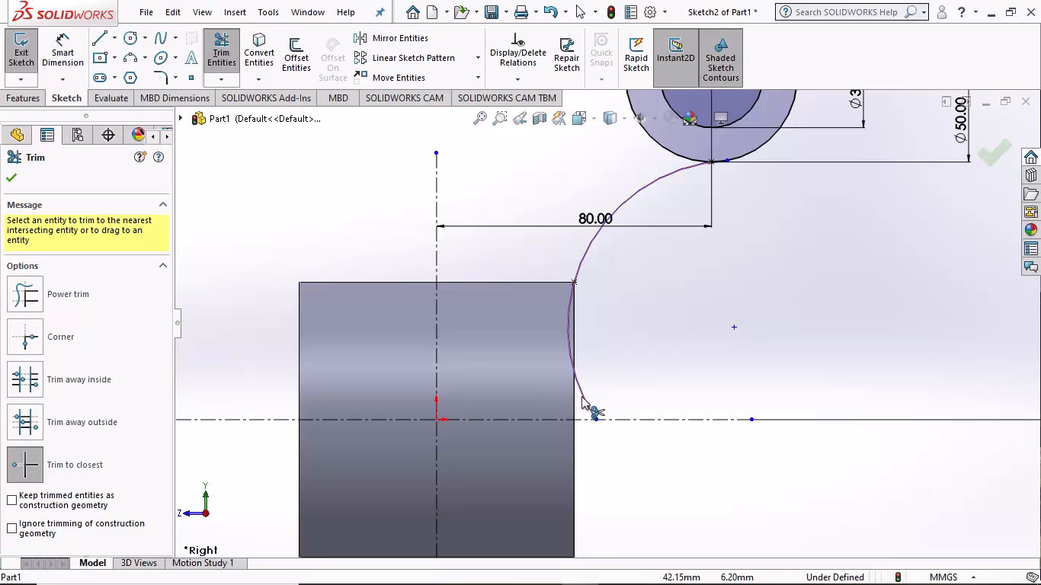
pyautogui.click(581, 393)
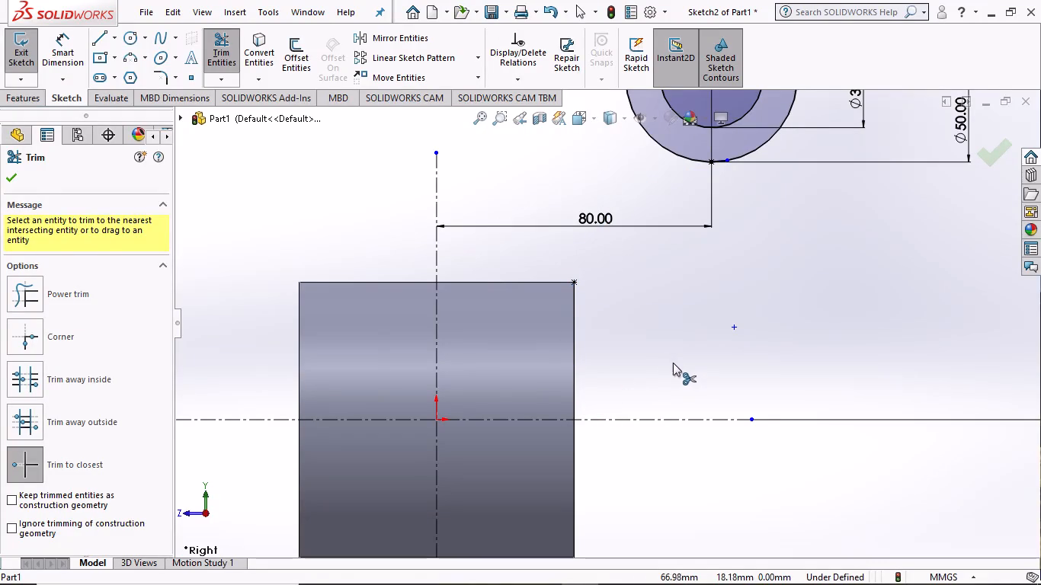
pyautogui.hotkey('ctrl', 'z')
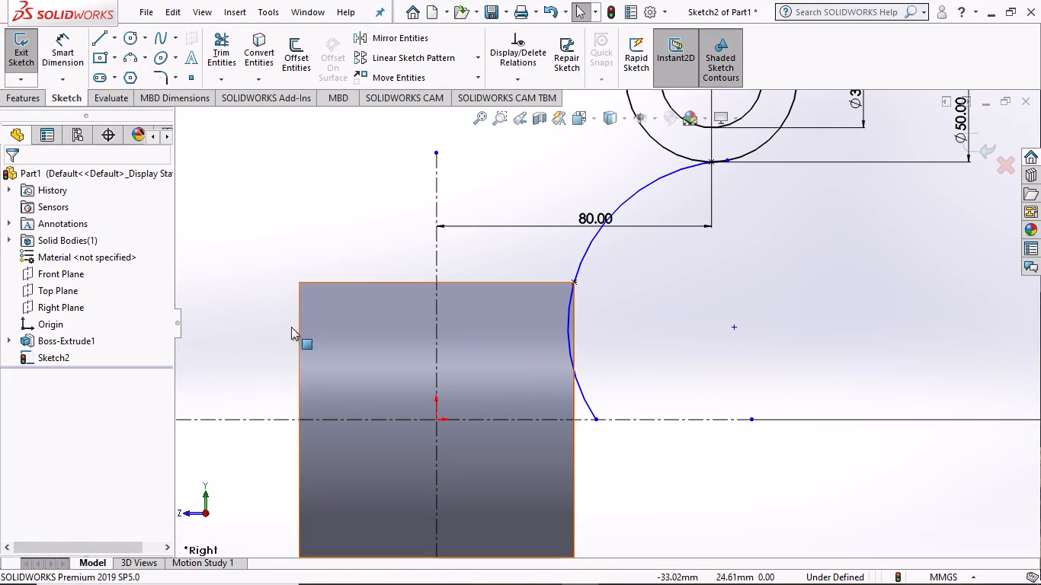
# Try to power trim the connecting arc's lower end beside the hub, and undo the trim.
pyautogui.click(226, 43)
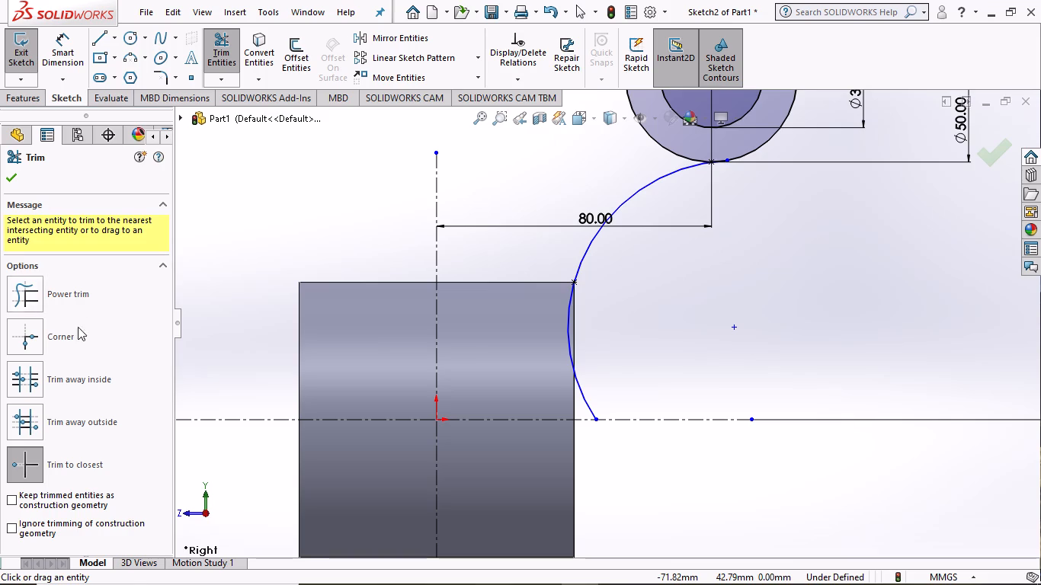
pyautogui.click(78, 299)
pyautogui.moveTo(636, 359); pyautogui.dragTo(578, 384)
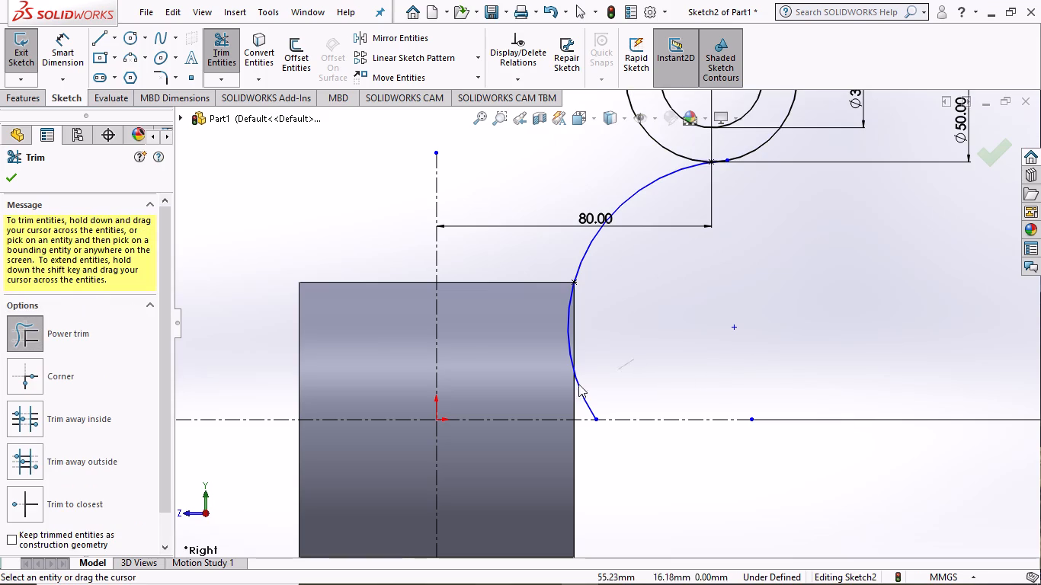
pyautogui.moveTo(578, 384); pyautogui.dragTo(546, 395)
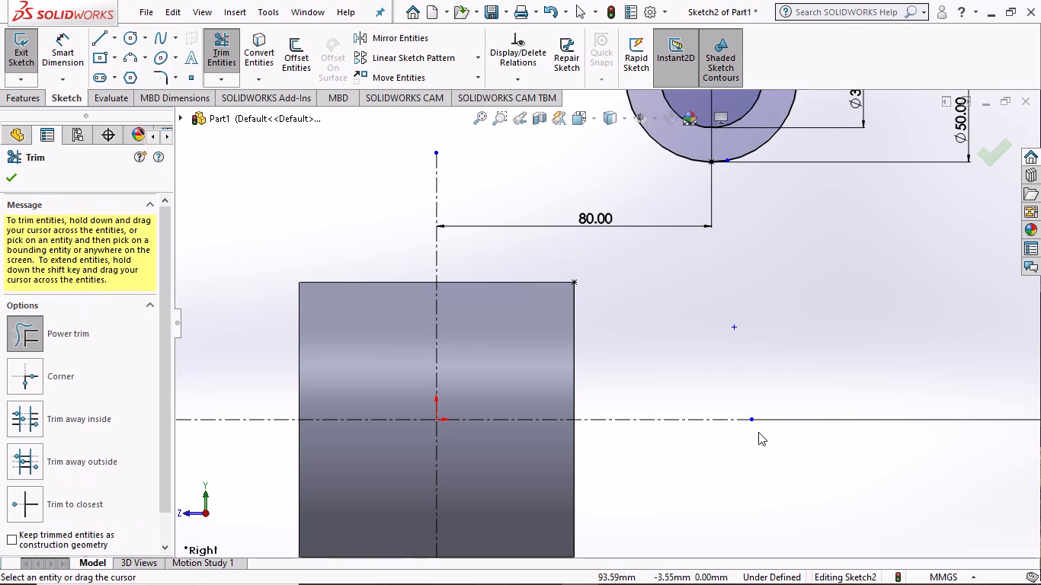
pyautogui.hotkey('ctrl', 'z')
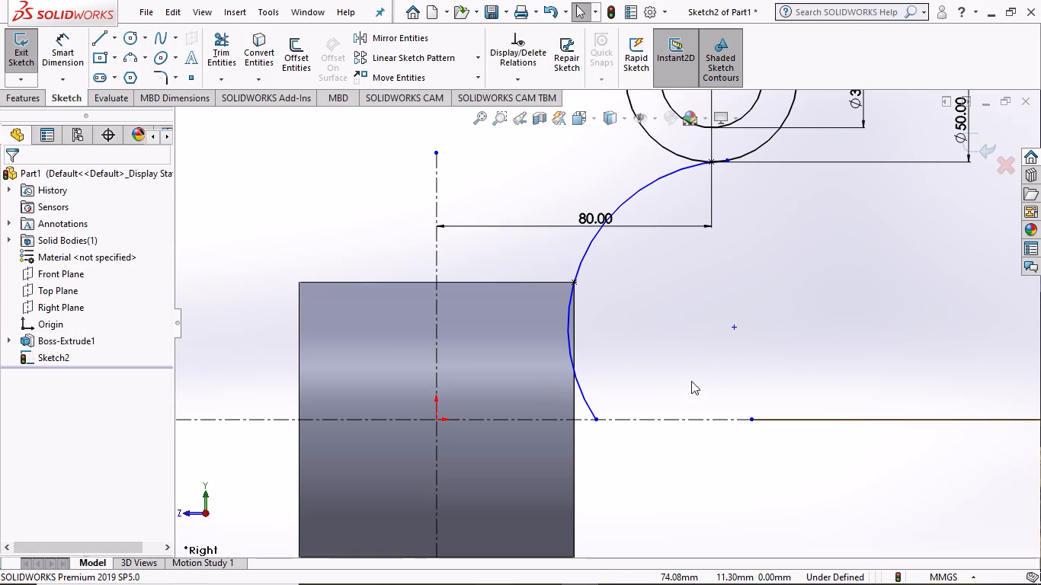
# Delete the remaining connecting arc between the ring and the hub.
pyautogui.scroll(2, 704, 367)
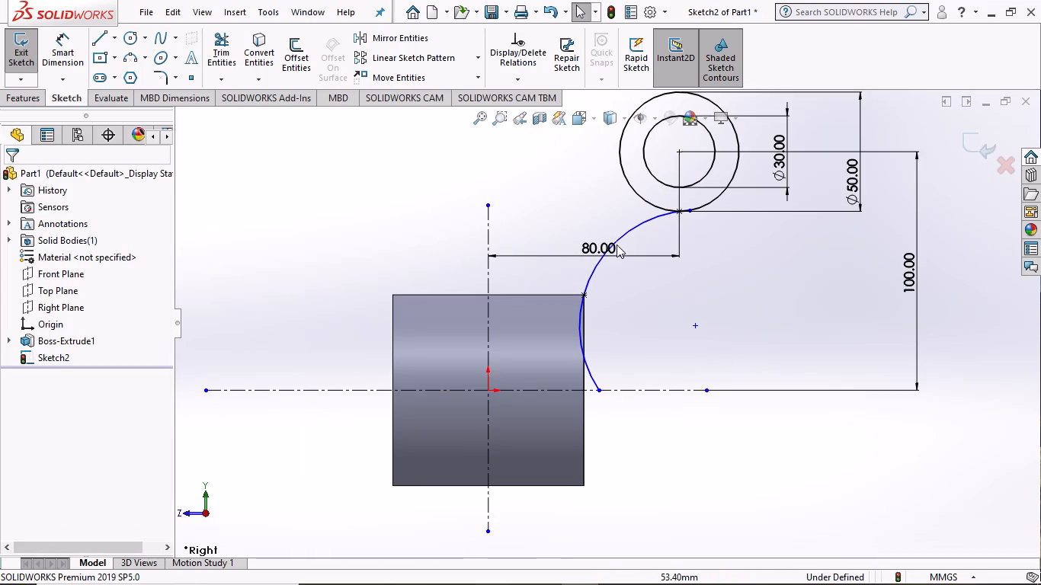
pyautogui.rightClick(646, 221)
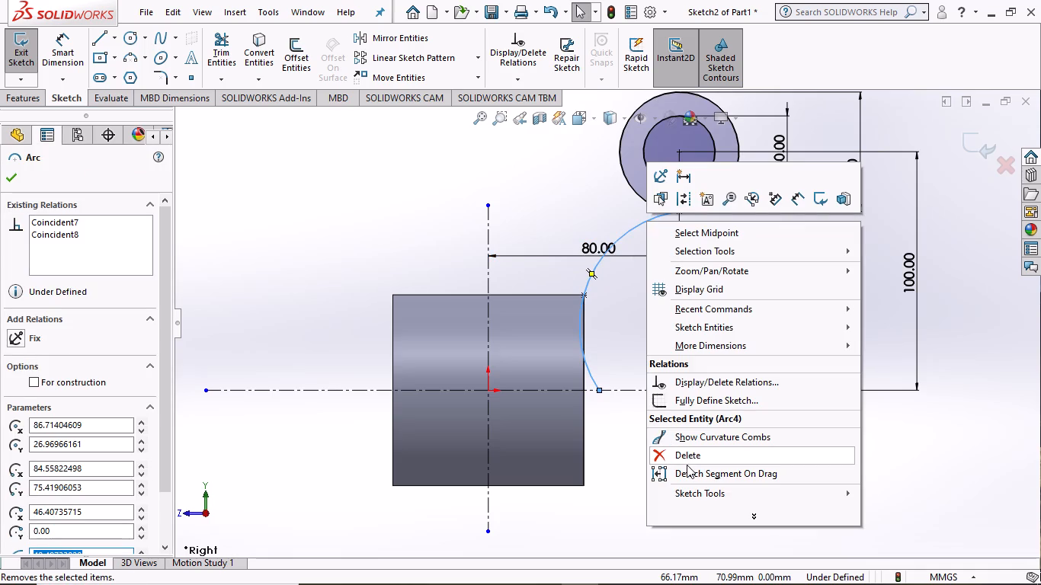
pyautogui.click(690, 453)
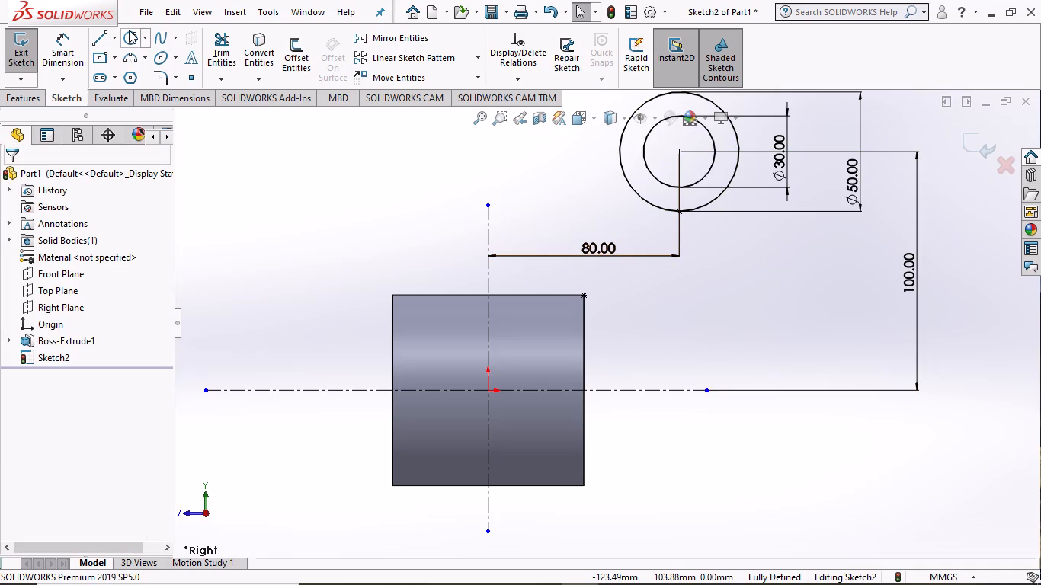
# Sketch a perimeter circle of about 31.7 mm radius through the hub's upper corner nearest the ring and the 50 mm circle's lowest point.
pyautogui.click(146, 40)
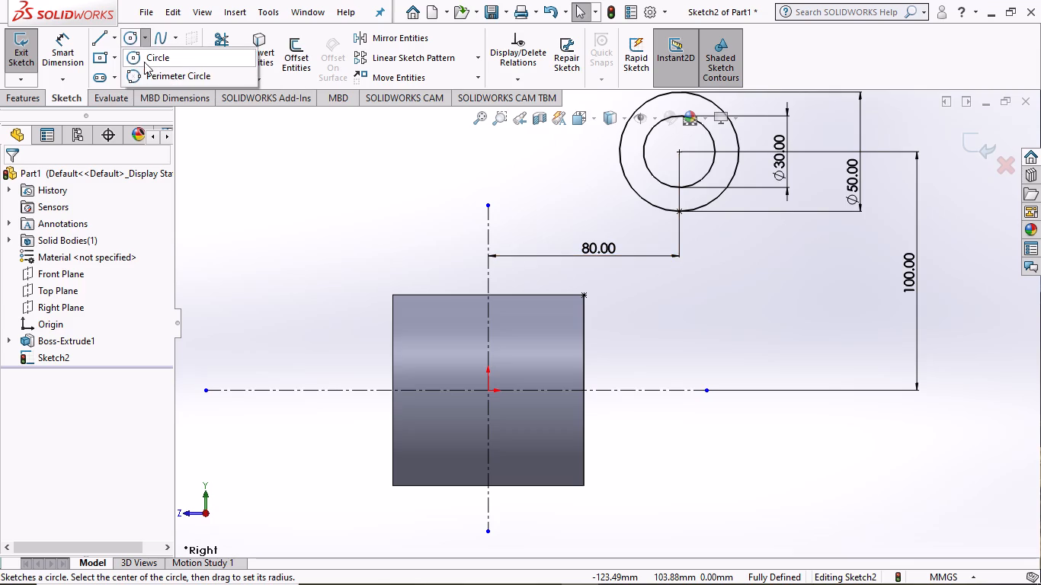
pyautogui.click(146, 76)
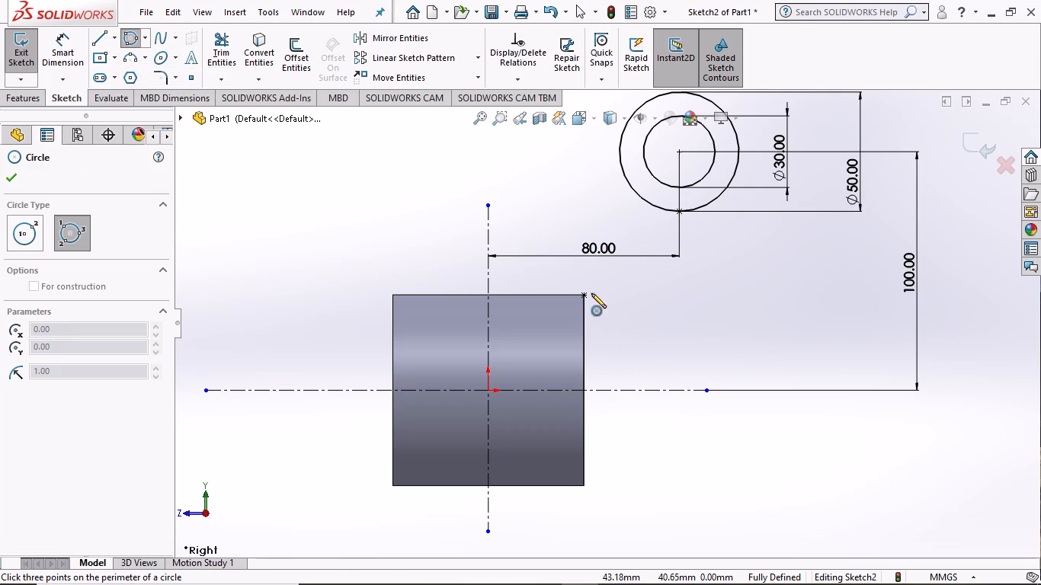
pyautogui.click(583, 296)
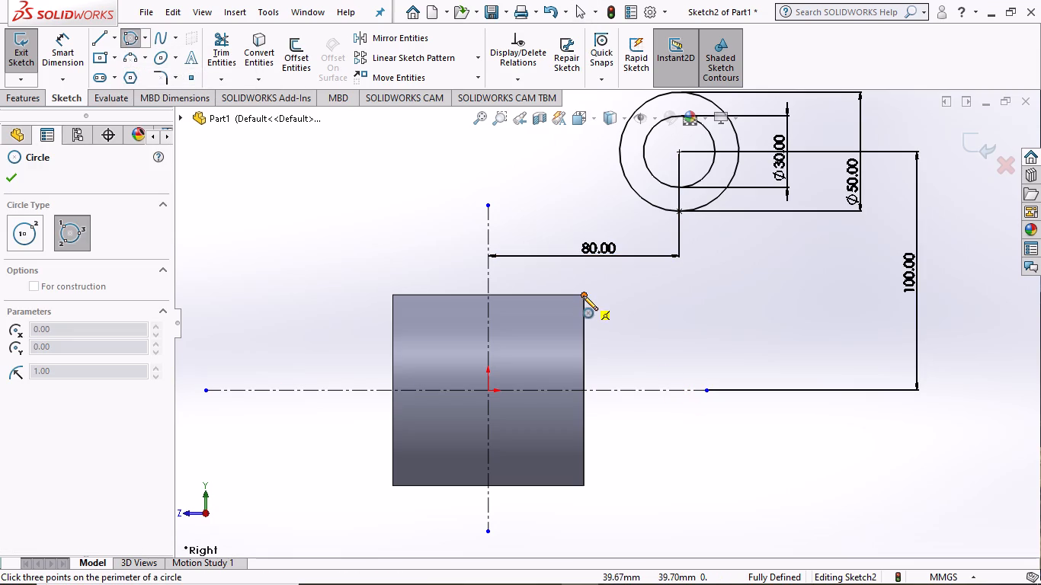
pyautogui.click(680, 210)
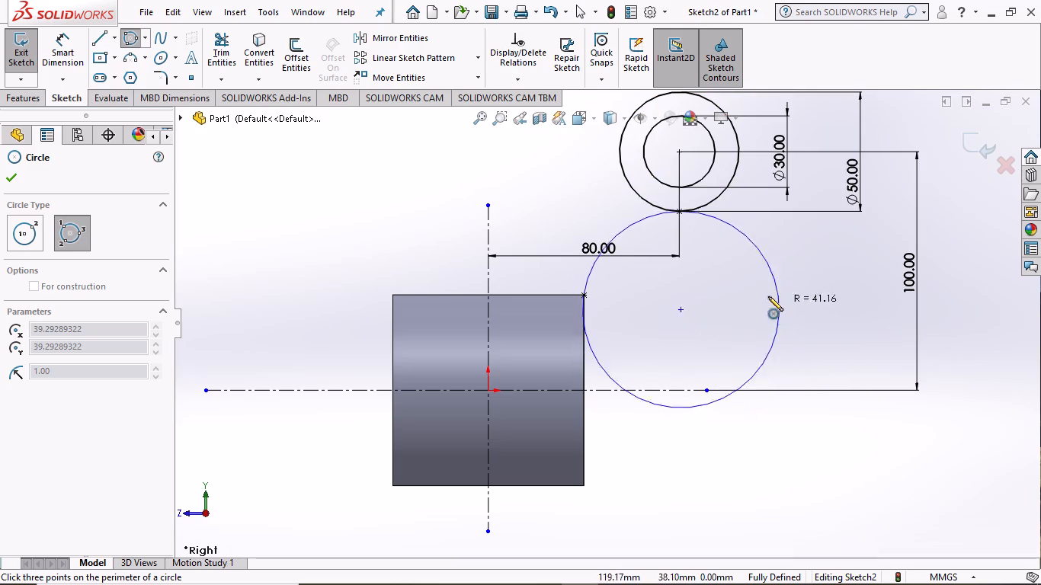
pyautogui.click(734, 278)
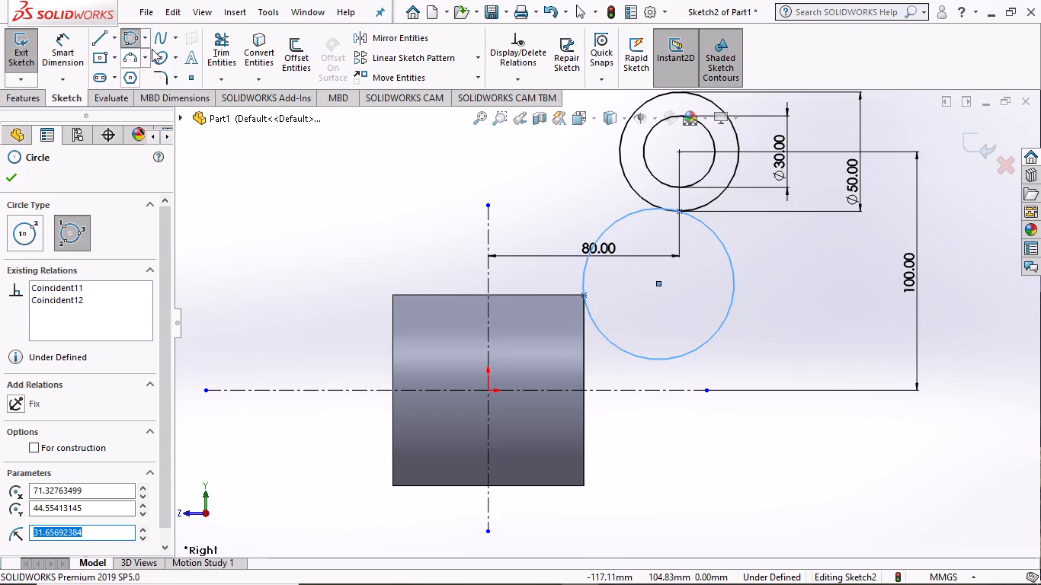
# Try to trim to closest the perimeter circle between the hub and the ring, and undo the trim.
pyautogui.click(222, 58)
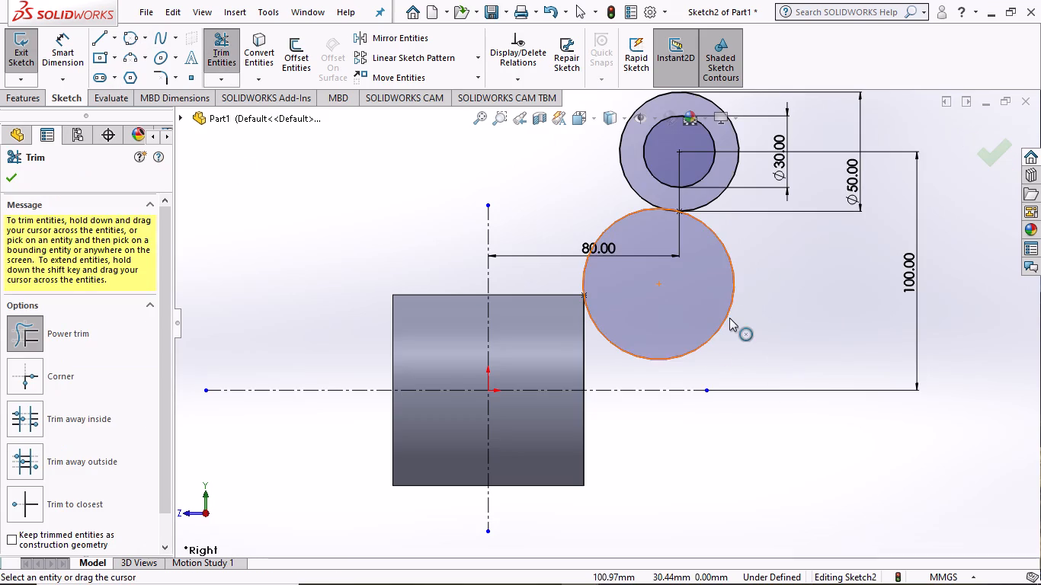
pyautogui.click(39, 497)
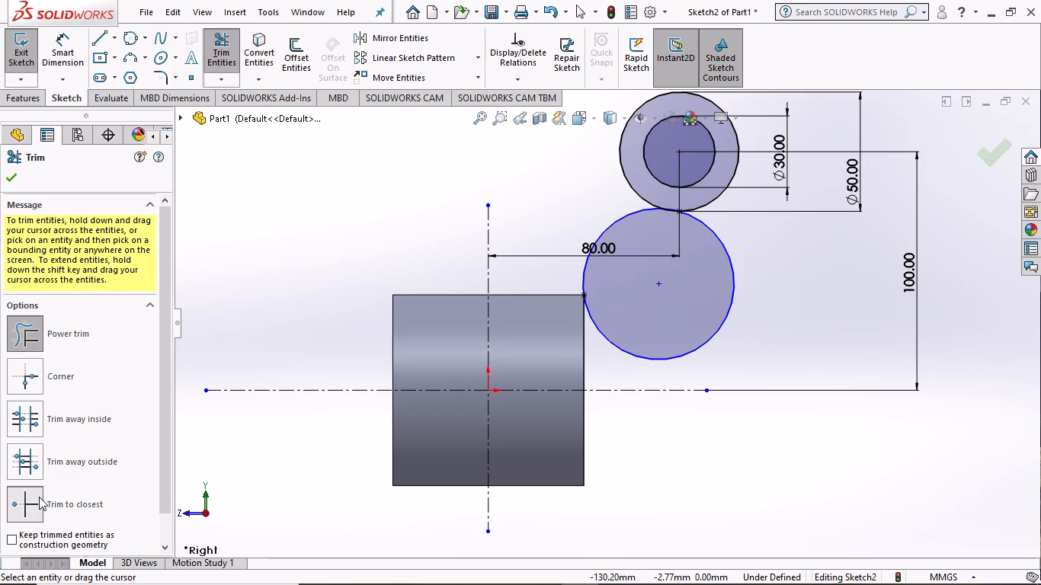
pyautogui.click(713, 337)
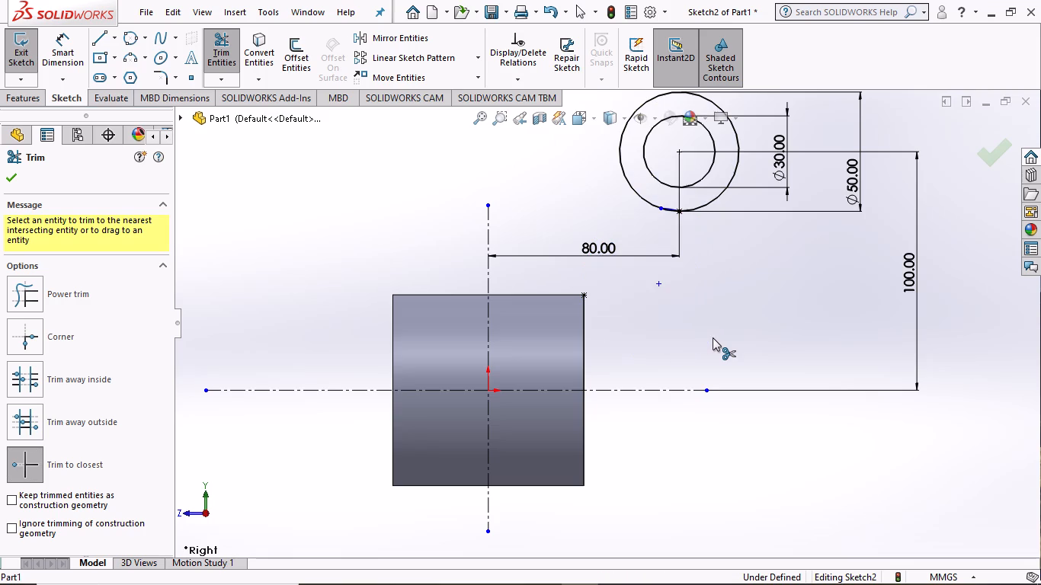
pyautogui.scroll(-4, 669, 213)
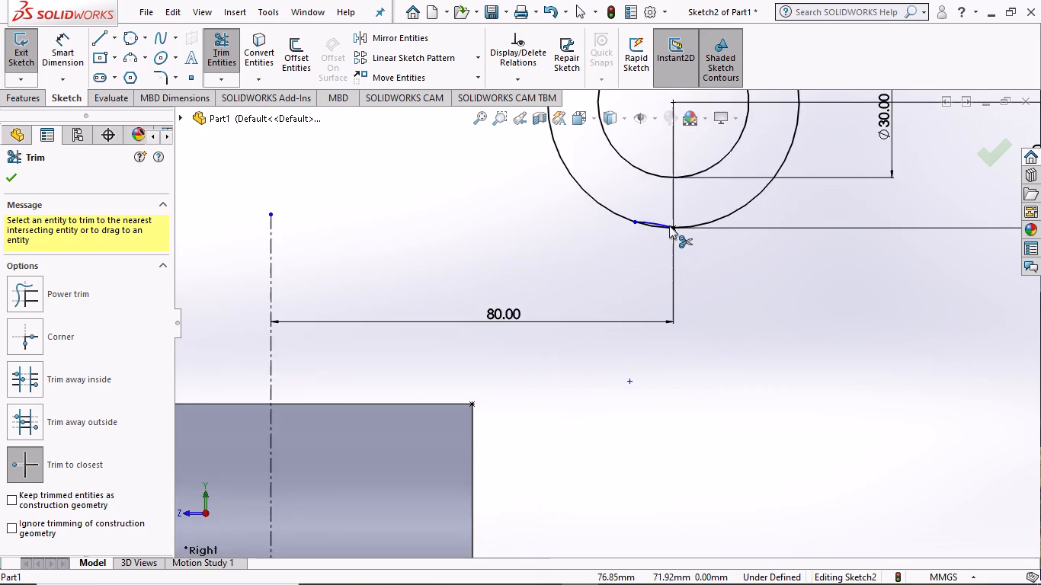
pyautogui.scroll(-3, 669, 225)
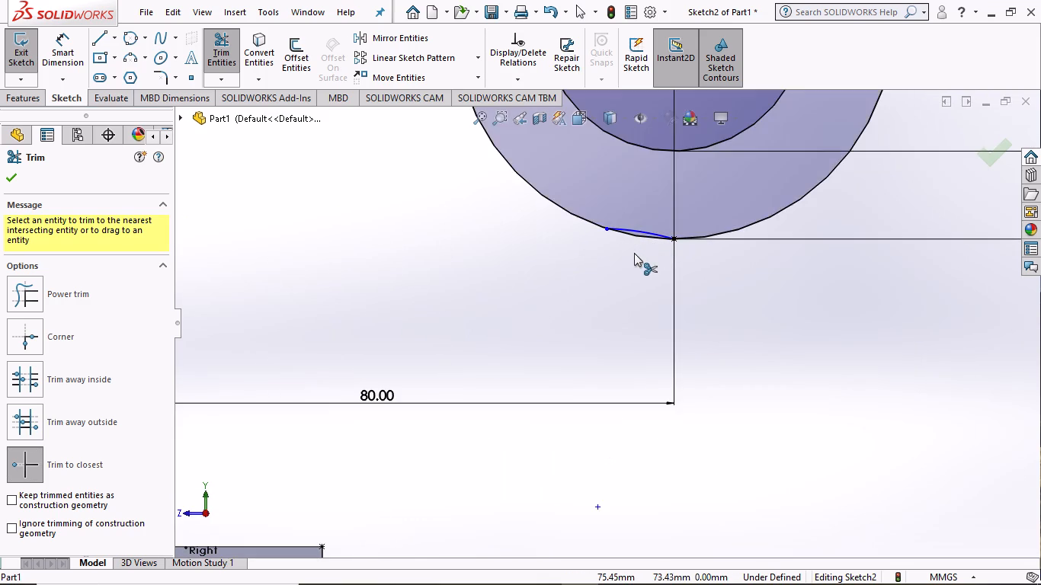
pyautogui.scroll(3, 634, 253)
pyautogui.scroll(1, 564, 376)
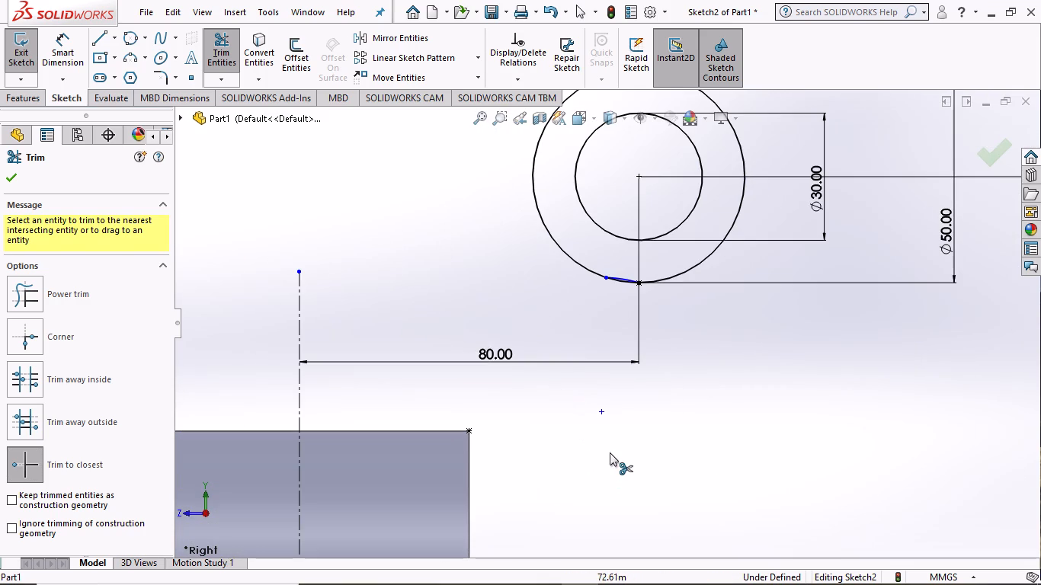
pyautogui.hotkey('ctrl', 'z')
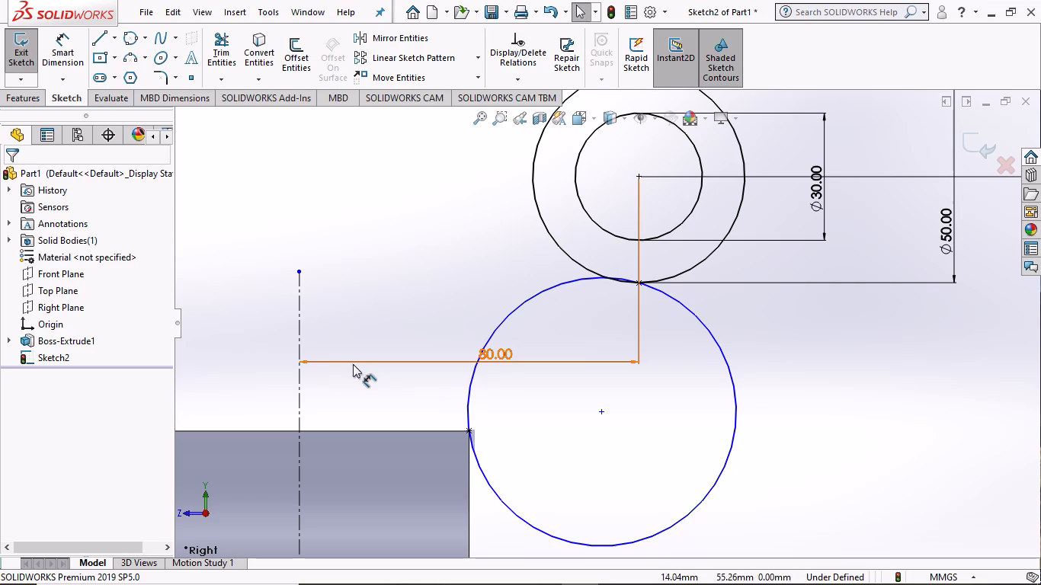
# Undo the perimeter circle sketched between the hub corner and the 50 mm circle.
pyautogui.hotkey('ctrl', 'z')
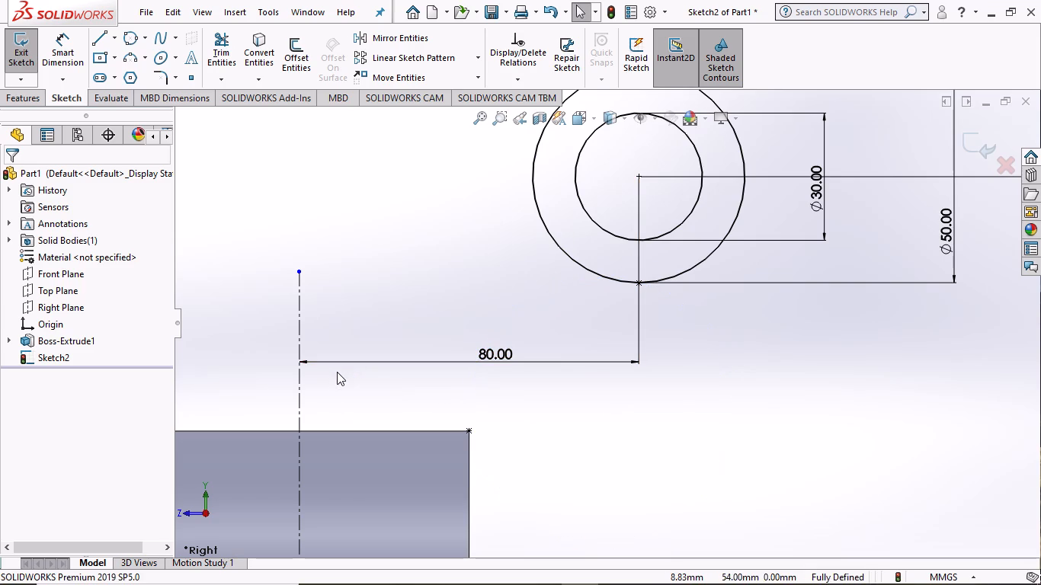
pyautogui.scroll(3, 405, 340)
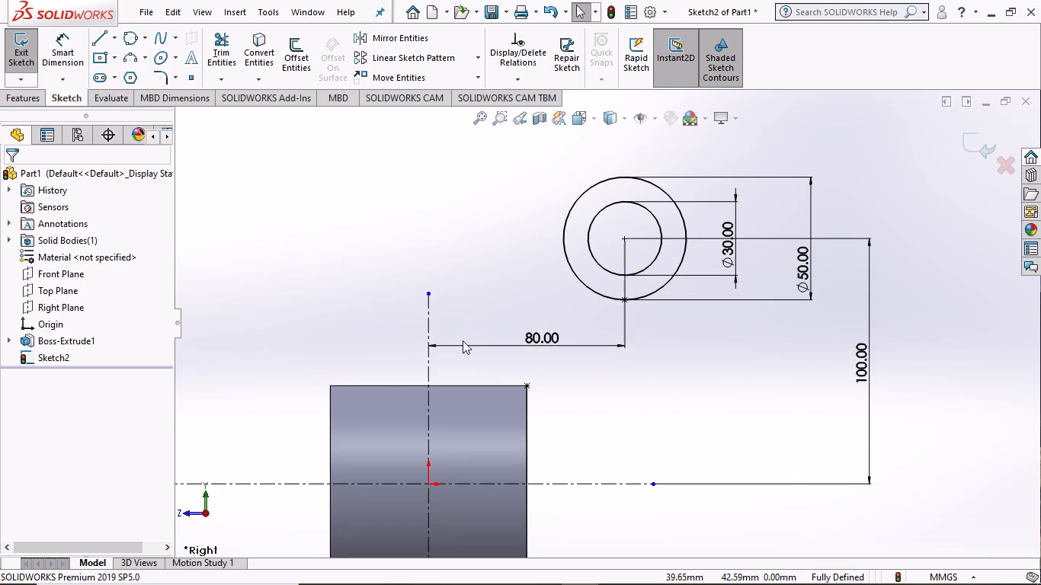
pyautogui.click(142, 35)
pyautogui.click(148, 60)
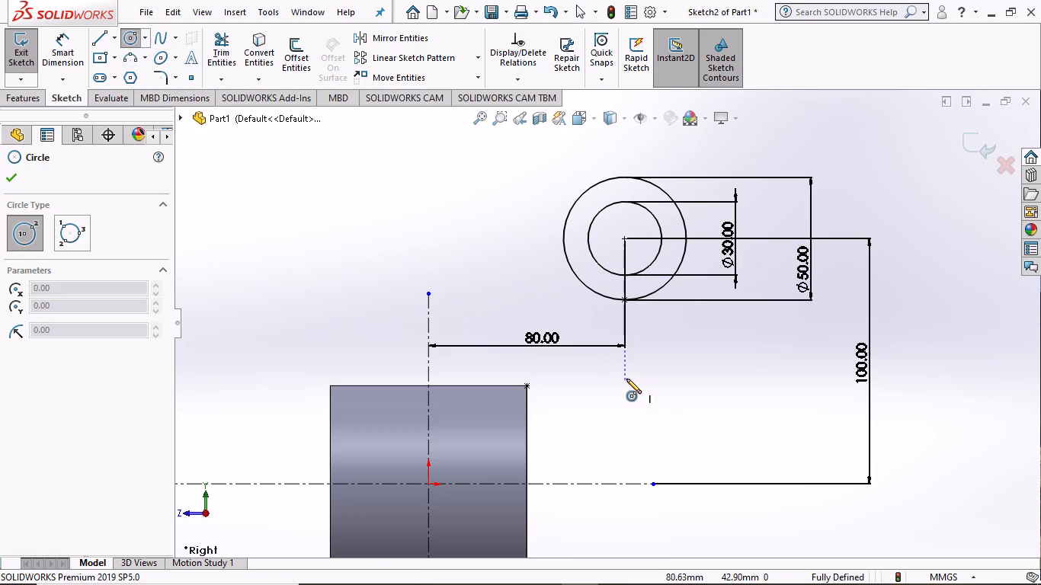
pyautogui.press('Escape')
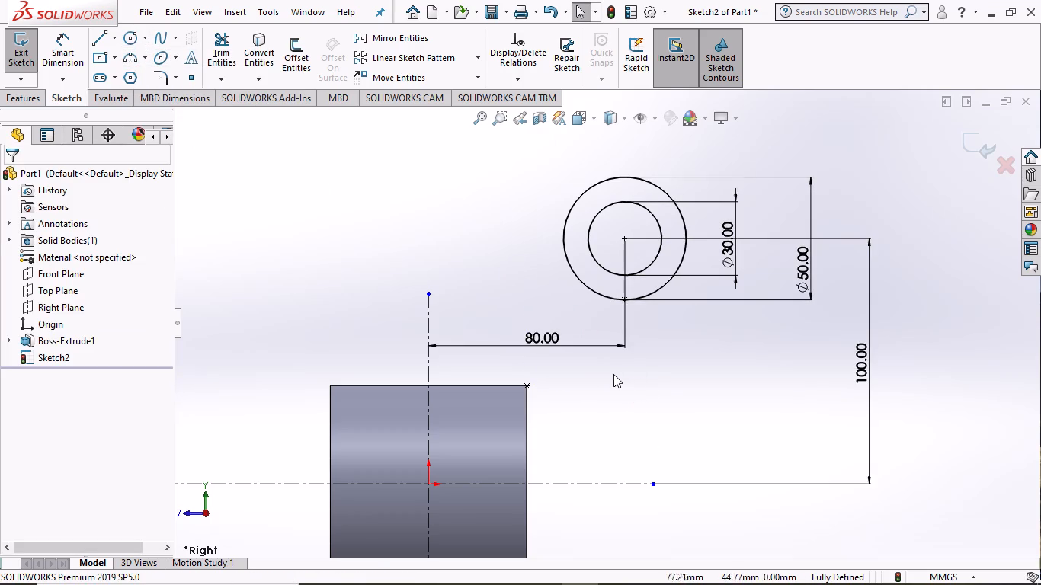
# Delete the sketch points at the hub's upper corner and at the 50 mm circle's lowest point.
pyautogui.click(526, 387)
pyautogui.press('Delete')
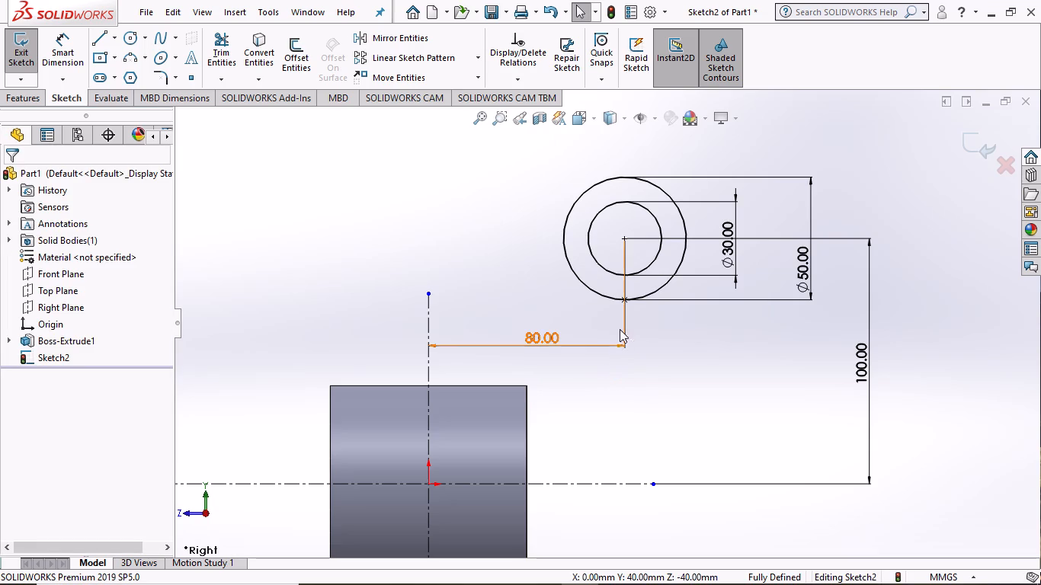
pyautogui.click(624, 299)
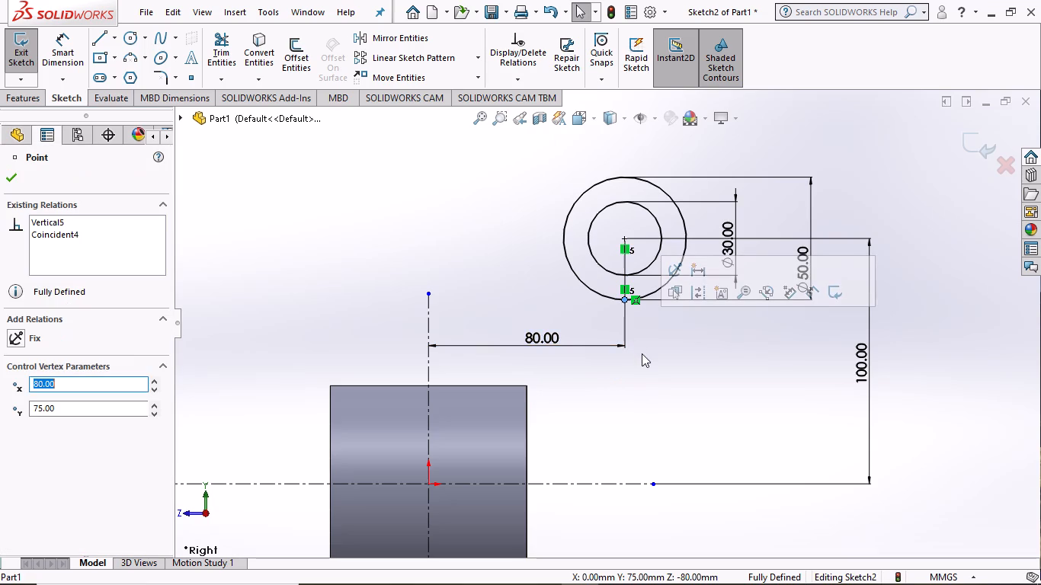
pyautogui.press('Delete')
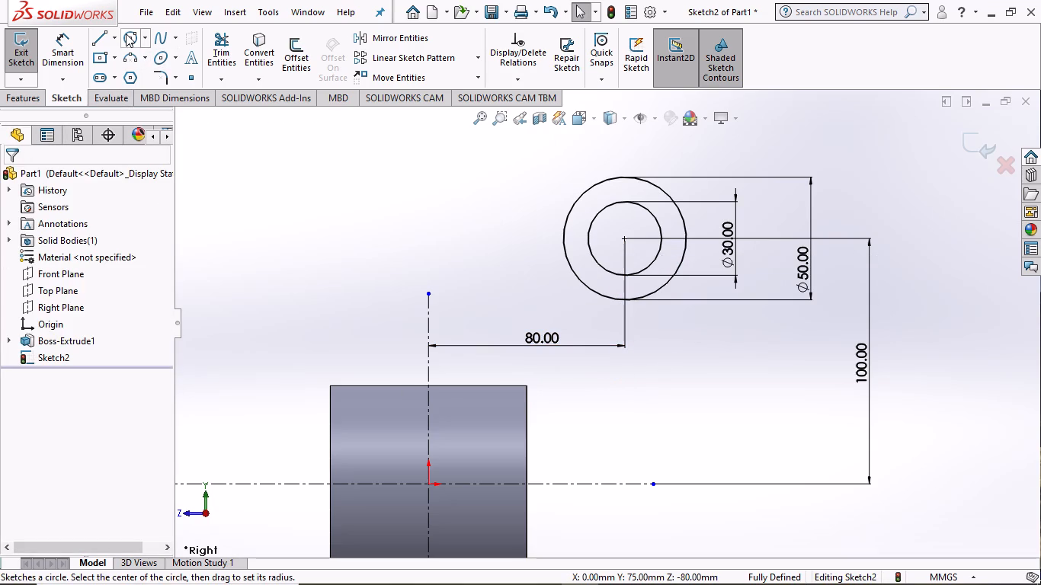
# Sketch a center circle of about 22.1 mm radius in the free space below the ring, beside the hub.
pyautogui.click(126, 34)
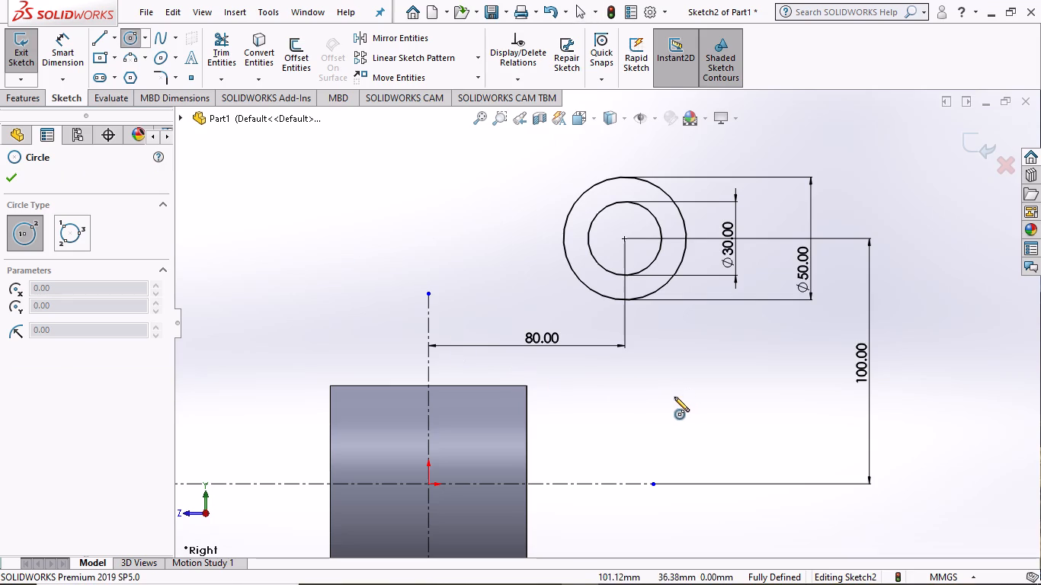
pyautogui.click(668, 399)
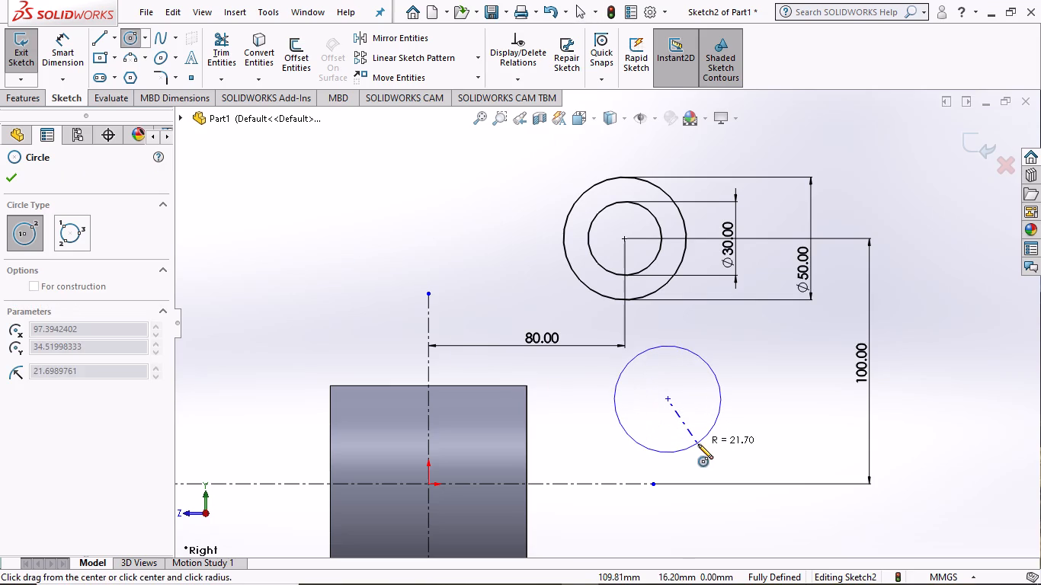
pyautogui.click(698, 444)
pyautogui.press('Escape')
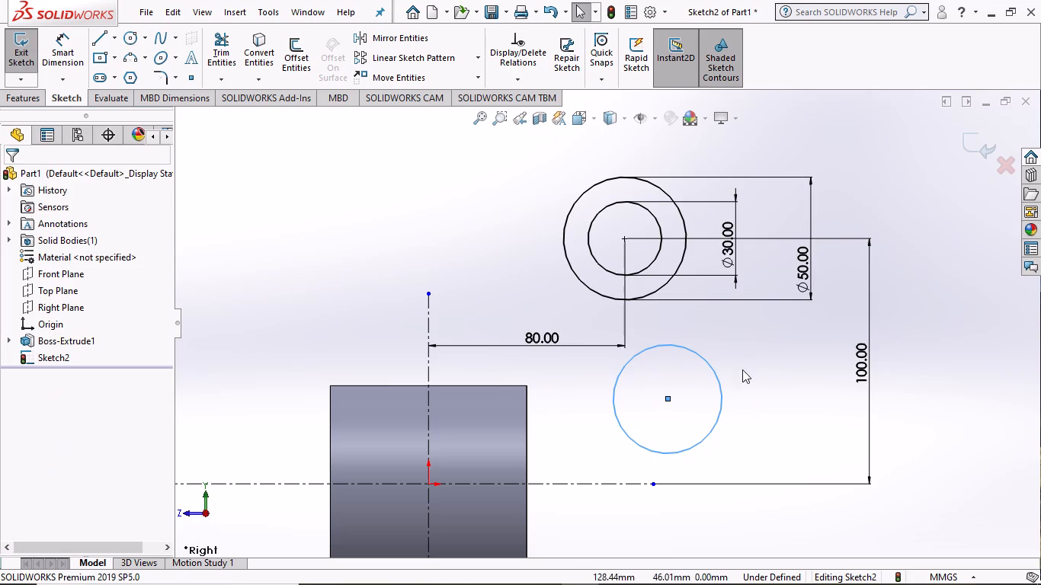
pyautogui.click(778, 378)
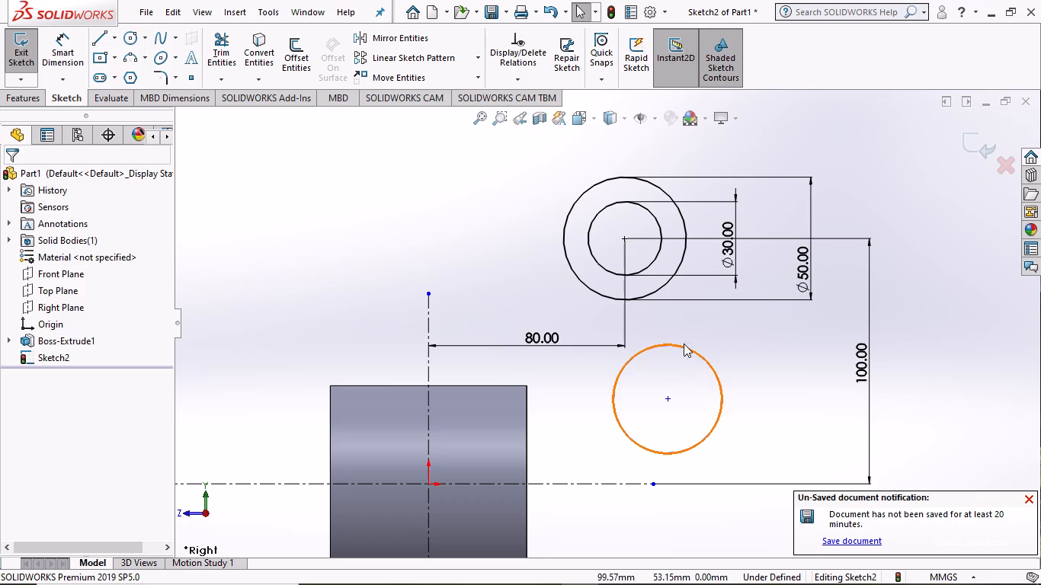
# Make the new circle coincident with the hub's upper corner nearest the ring.
pyautogui.keyDown('ctrl'); pyautogui.click(656, 344); pyautogui.keyUp('ctrl')
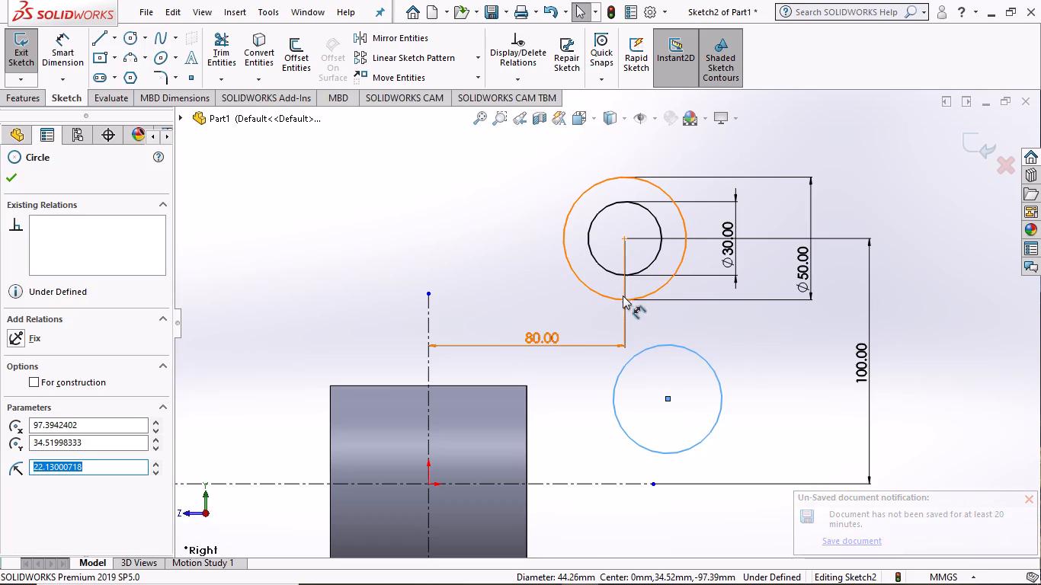
pyautogui.keyDown('ctrl'); pyautogui.click(527, 385); pyautogui.keyUp('ctrl')
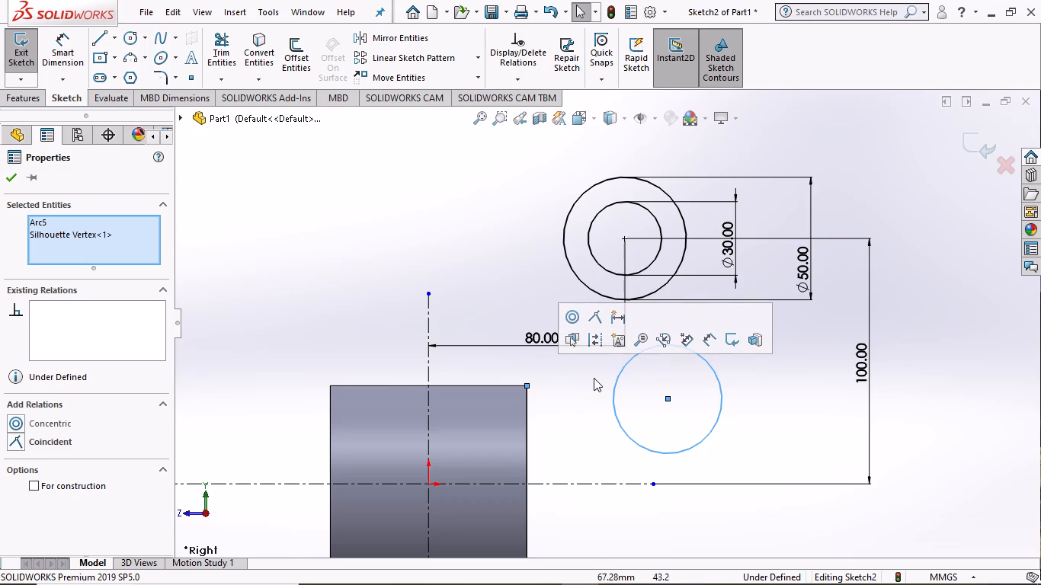
pyautogui.click(41, 436)
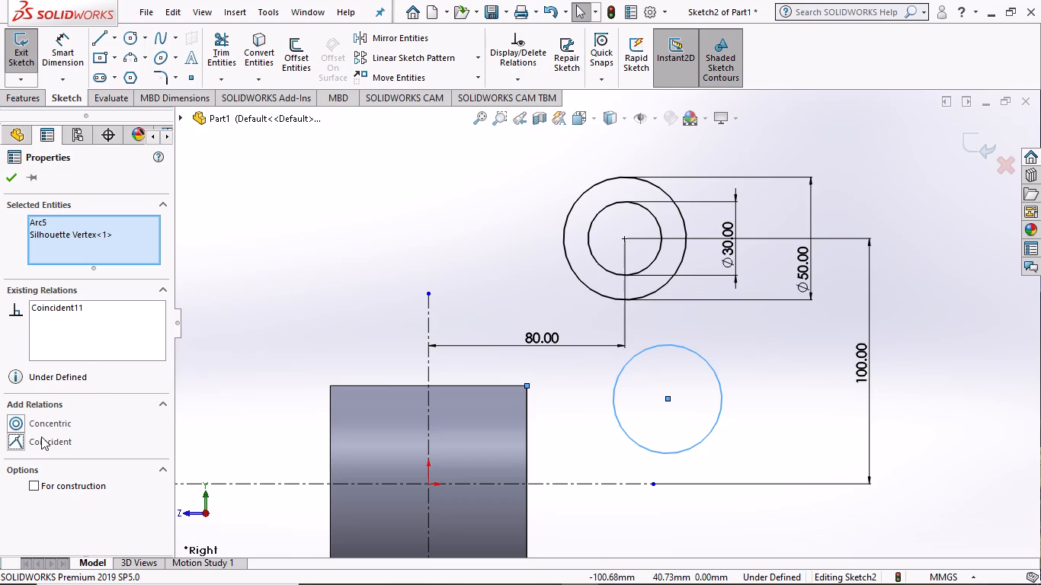
pyautogui.click(10, 171)
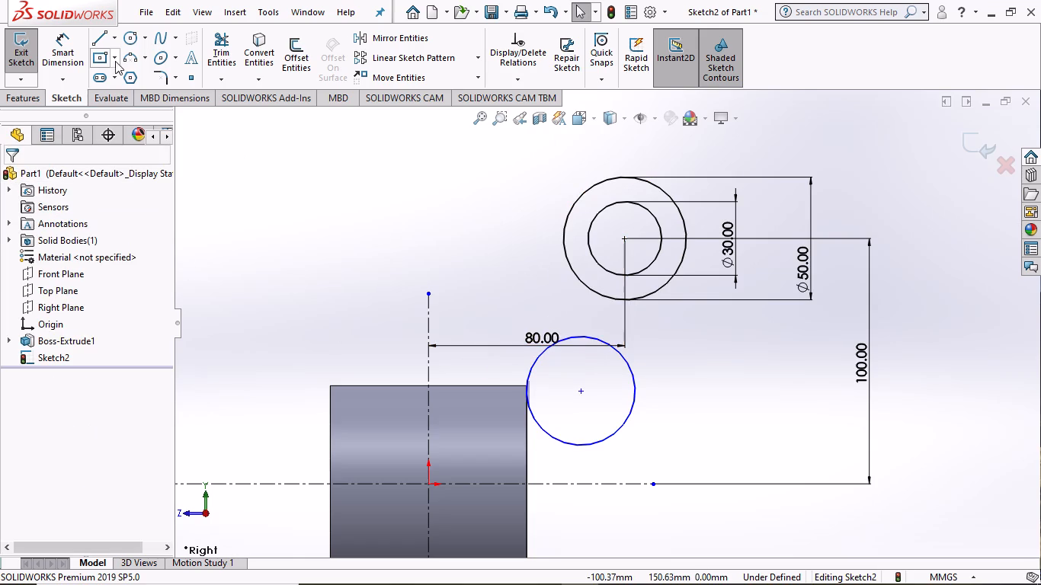
# Place a sketch point at the lowest point of the 50 mm circle.
pyautogui.click(190, 73)
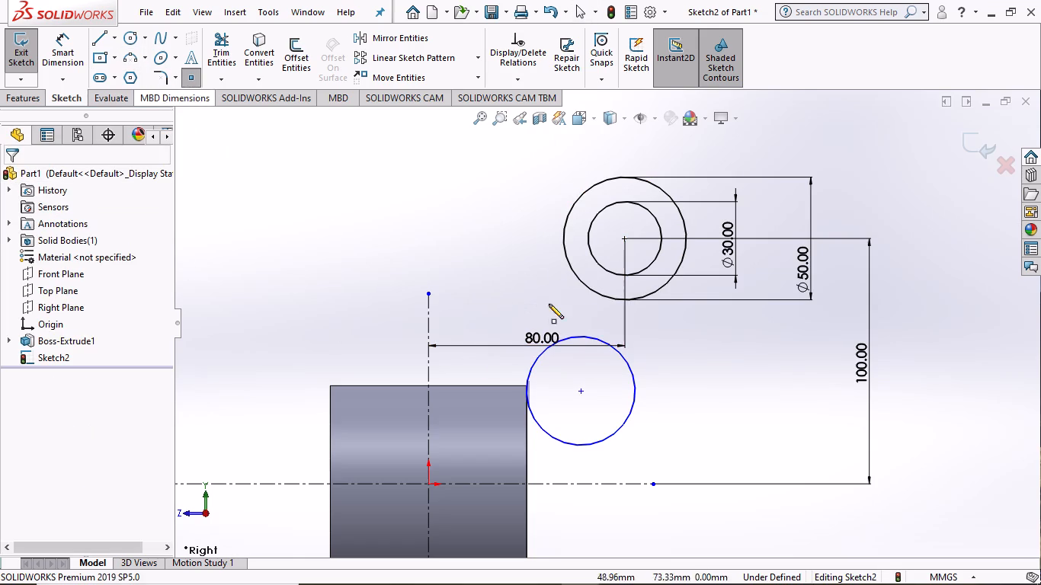
pyautogui.click(625, 299)
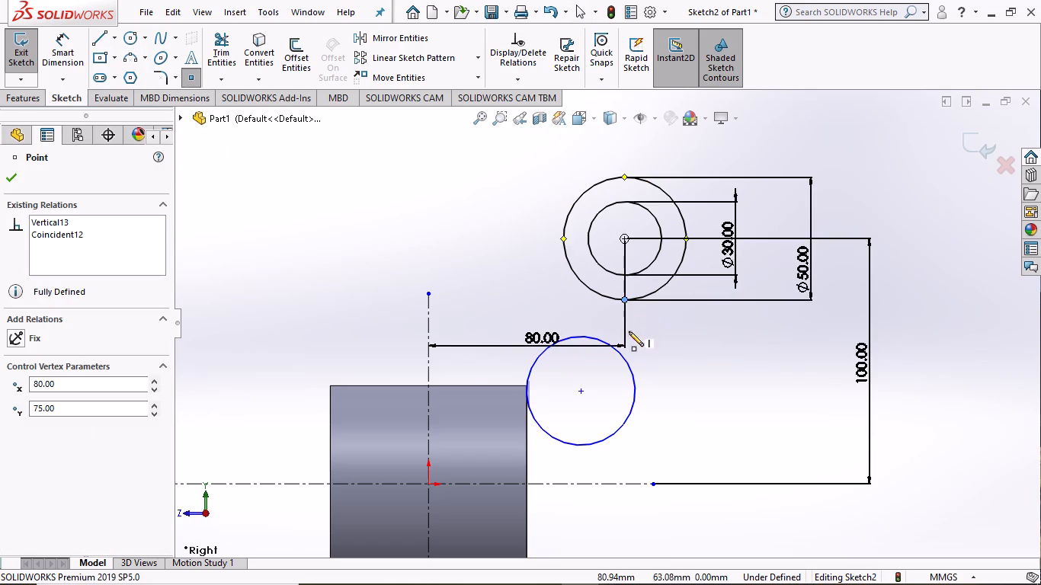
pyautogui.click(8, 174)
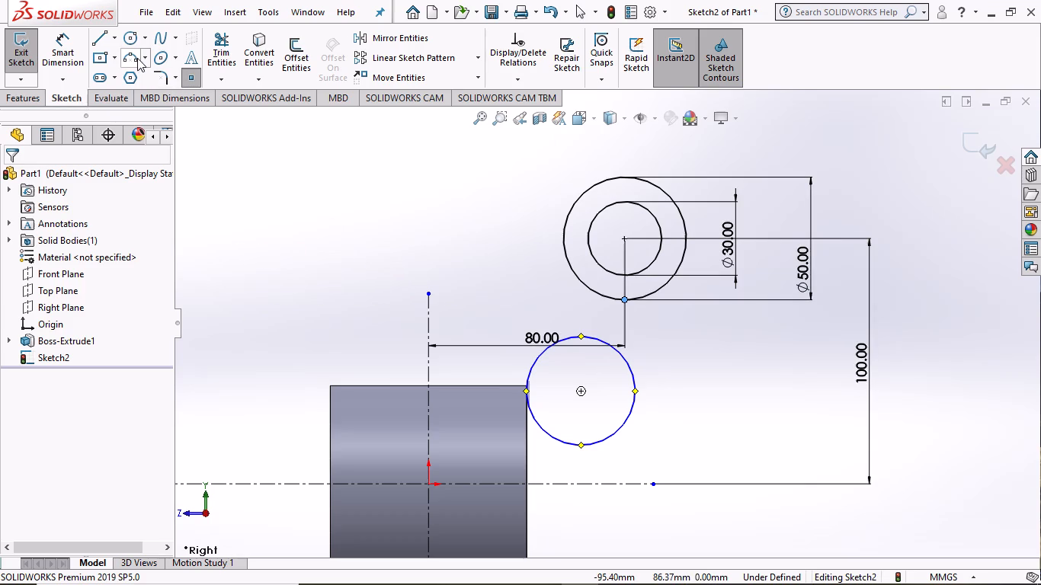
pyautogui.press('`')
pyautogui.press('`')
pyautogui.press('Escape')
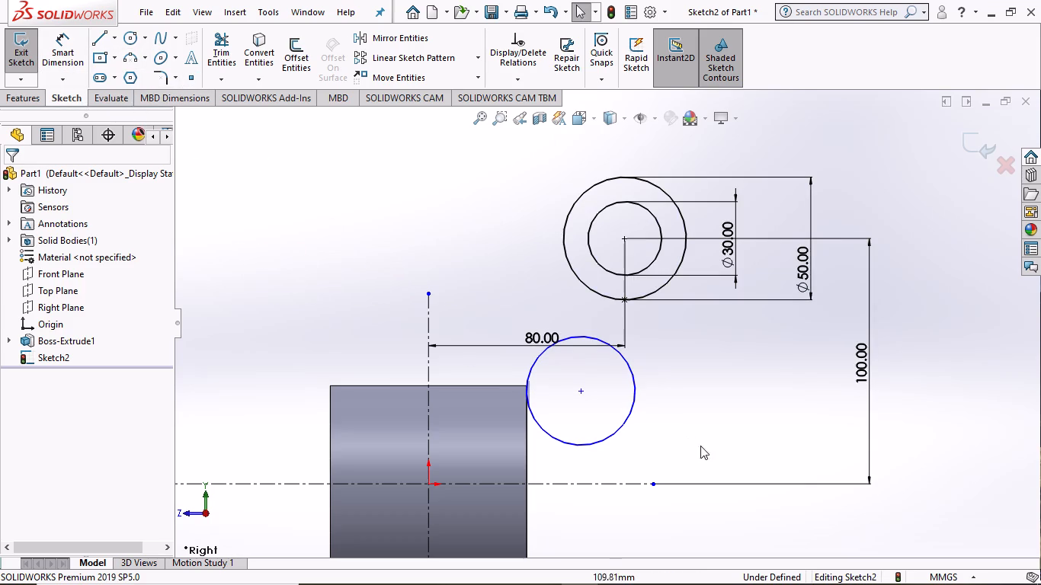
# Make the circle at the hub corner coincident with the point at the bottom of the 50 mm circle.
pyautogui.keyDown('ctrl'); pyautogui.click(629, 363); pyautogui.keyUp('ctrl')
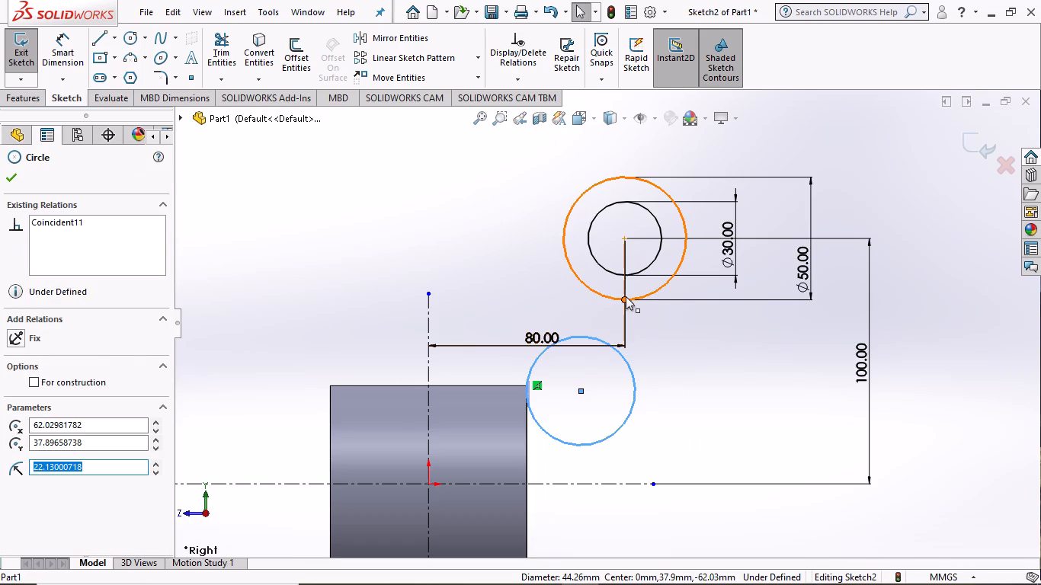
pyautogui.keyDown('ctrl'); pyautogui.click(625, 299); pyautogui.keyUp('ctrl')
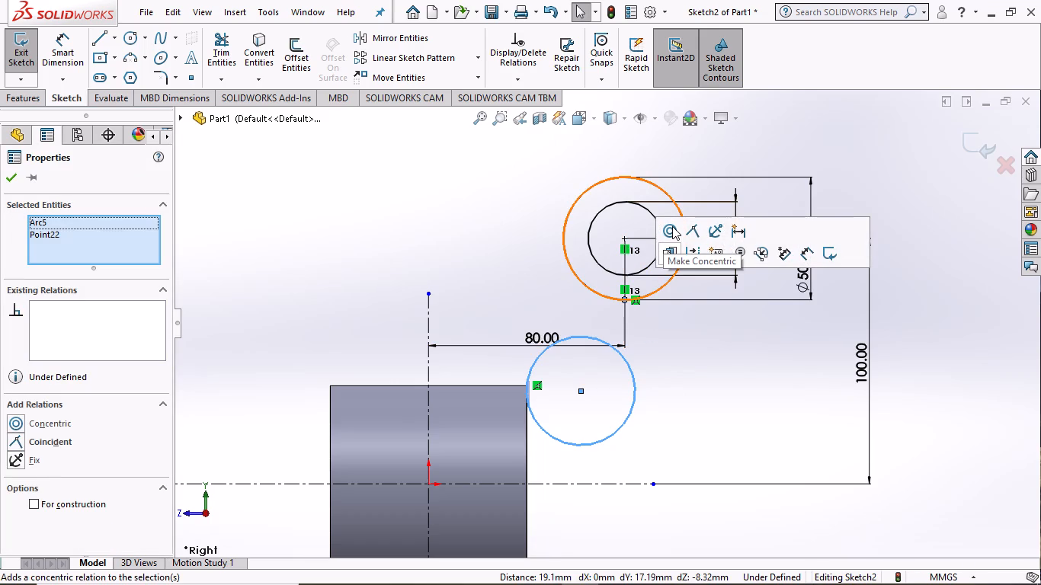
pyautogui.click(691, 226)
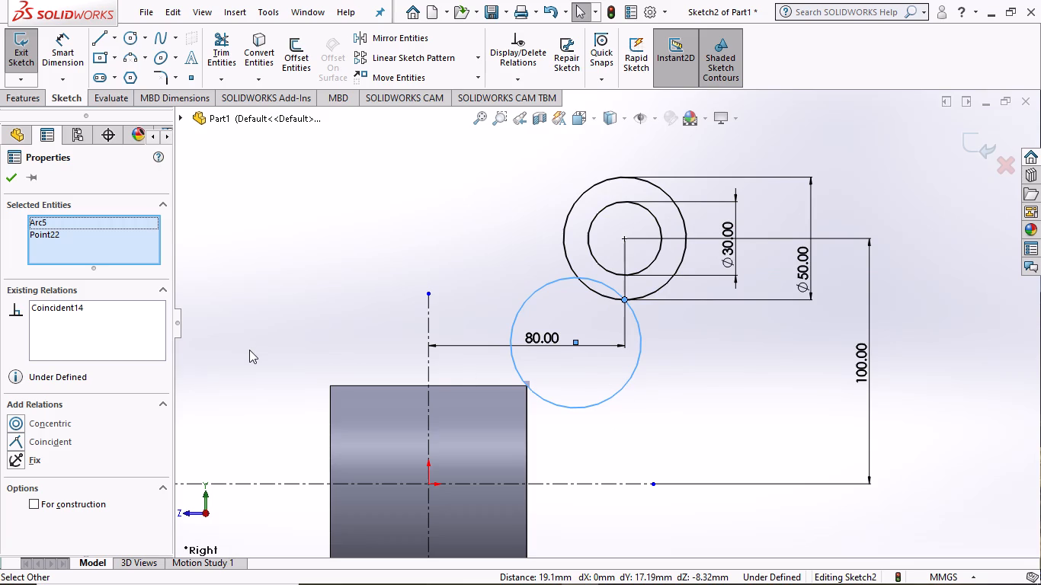
pyautogui.click(299, 217)
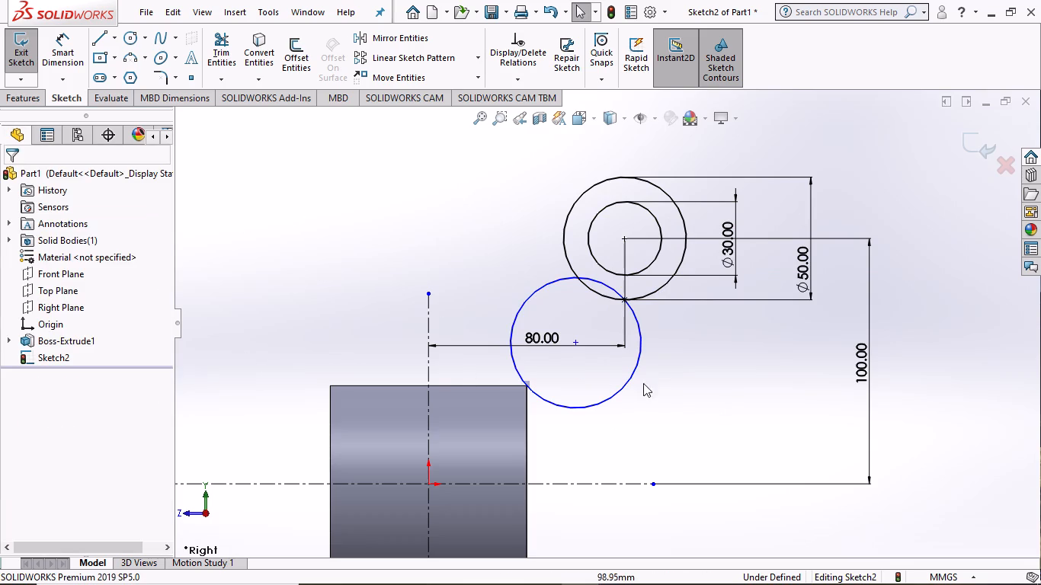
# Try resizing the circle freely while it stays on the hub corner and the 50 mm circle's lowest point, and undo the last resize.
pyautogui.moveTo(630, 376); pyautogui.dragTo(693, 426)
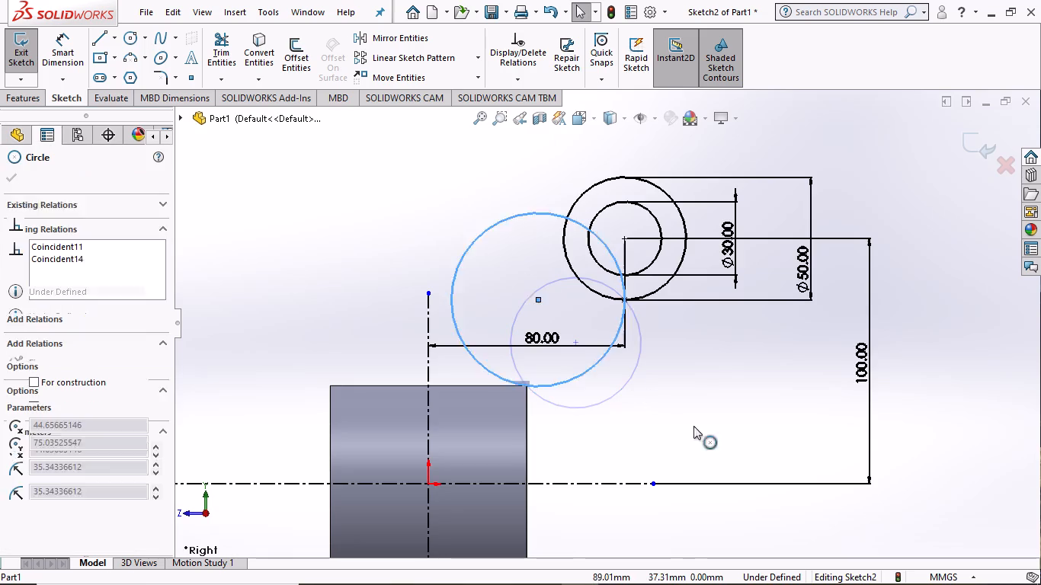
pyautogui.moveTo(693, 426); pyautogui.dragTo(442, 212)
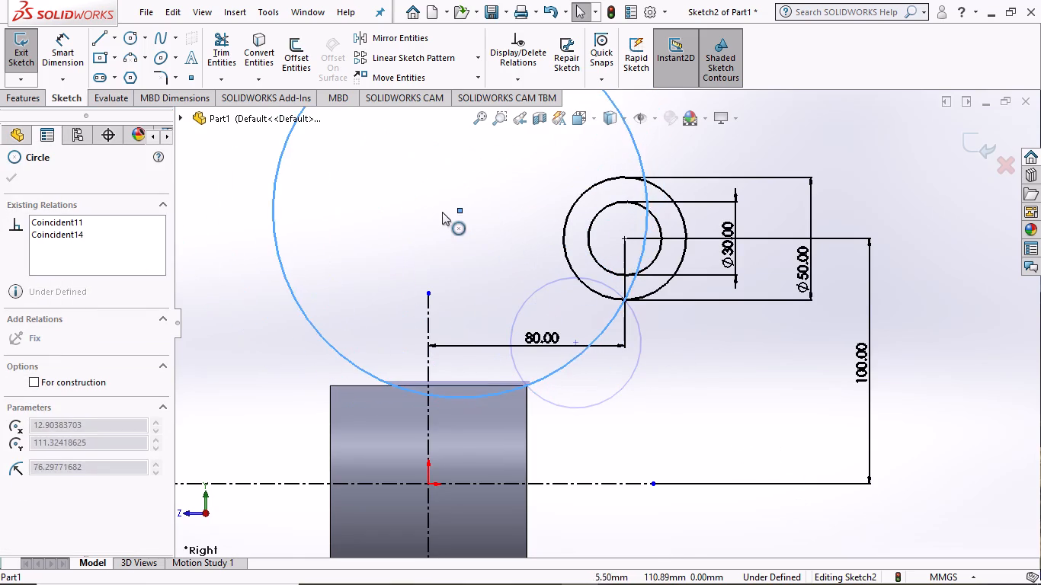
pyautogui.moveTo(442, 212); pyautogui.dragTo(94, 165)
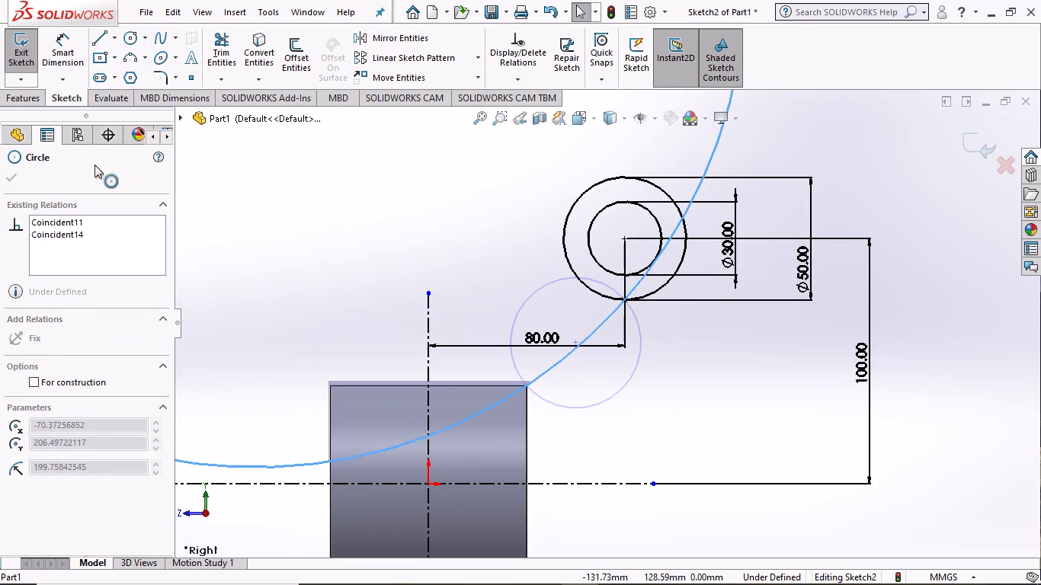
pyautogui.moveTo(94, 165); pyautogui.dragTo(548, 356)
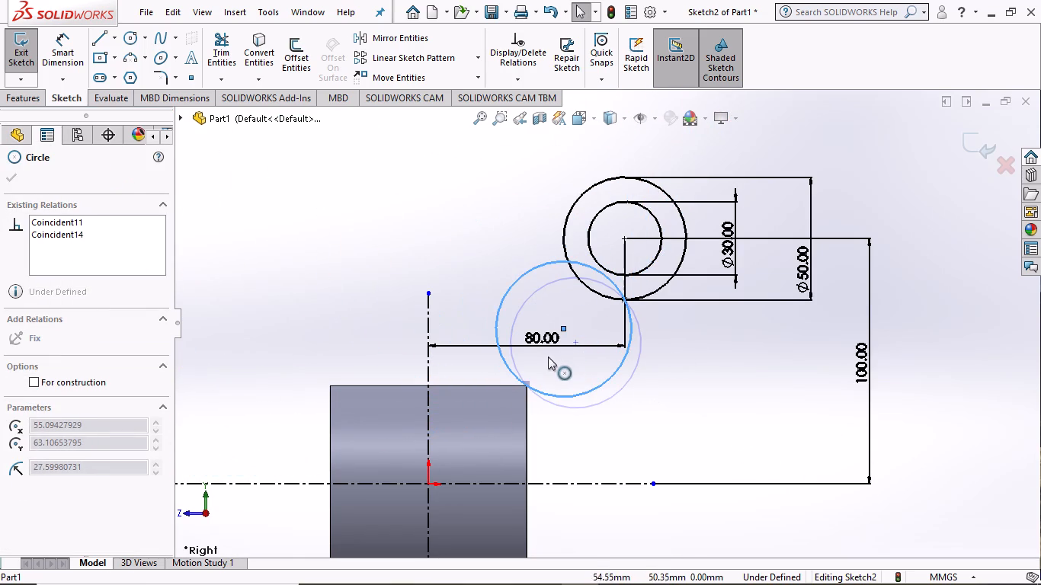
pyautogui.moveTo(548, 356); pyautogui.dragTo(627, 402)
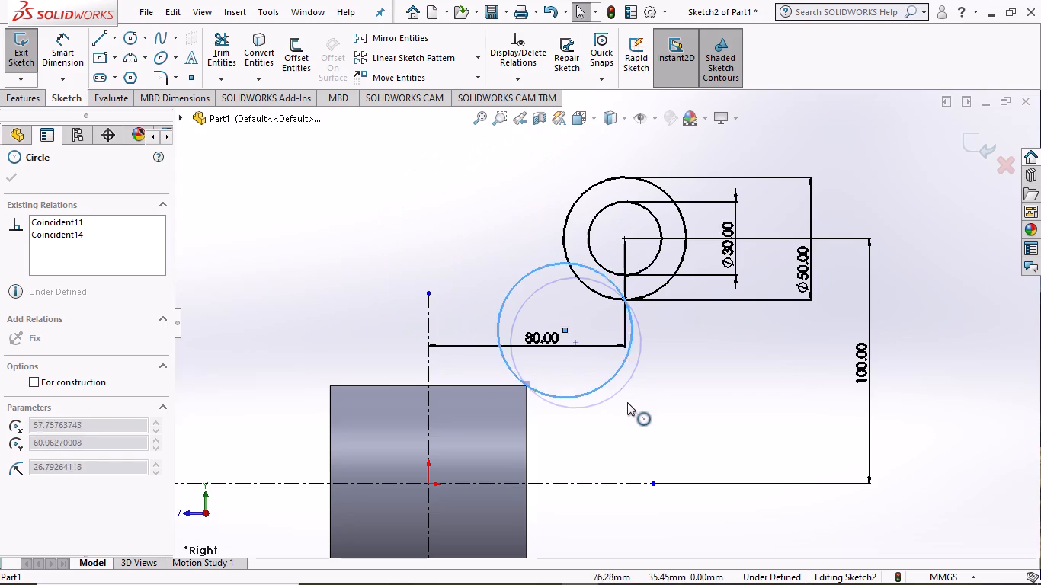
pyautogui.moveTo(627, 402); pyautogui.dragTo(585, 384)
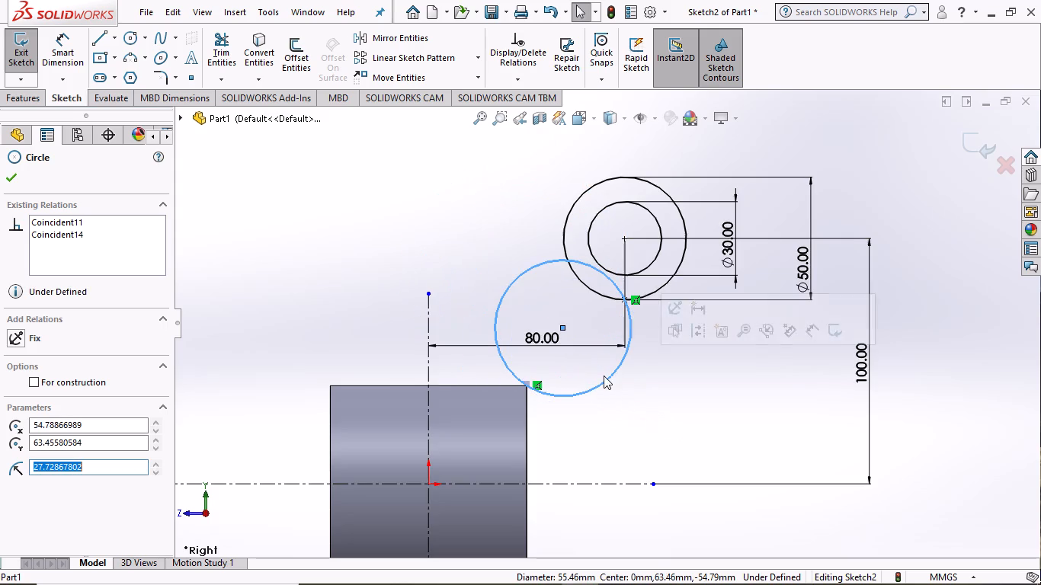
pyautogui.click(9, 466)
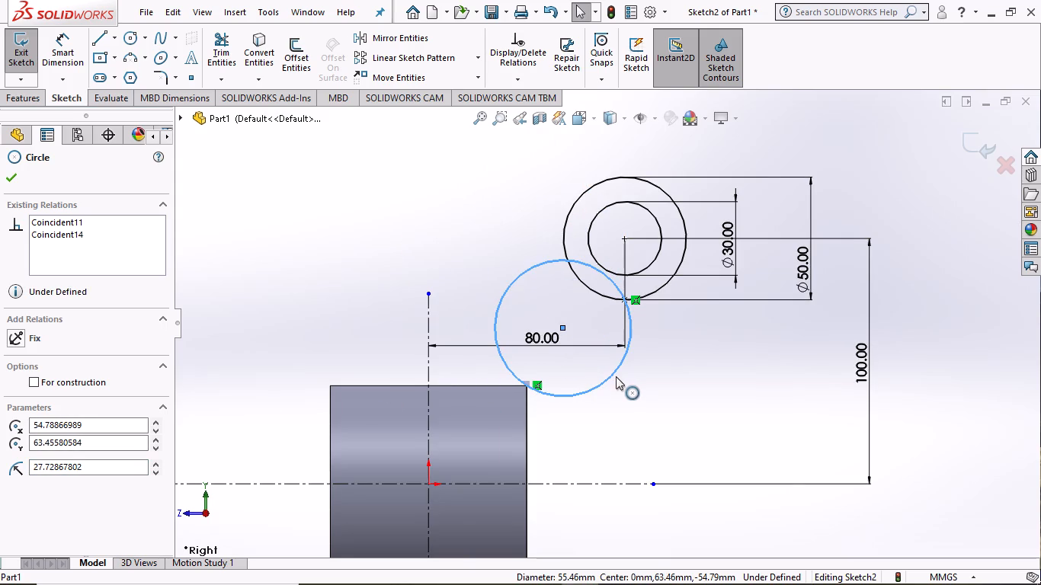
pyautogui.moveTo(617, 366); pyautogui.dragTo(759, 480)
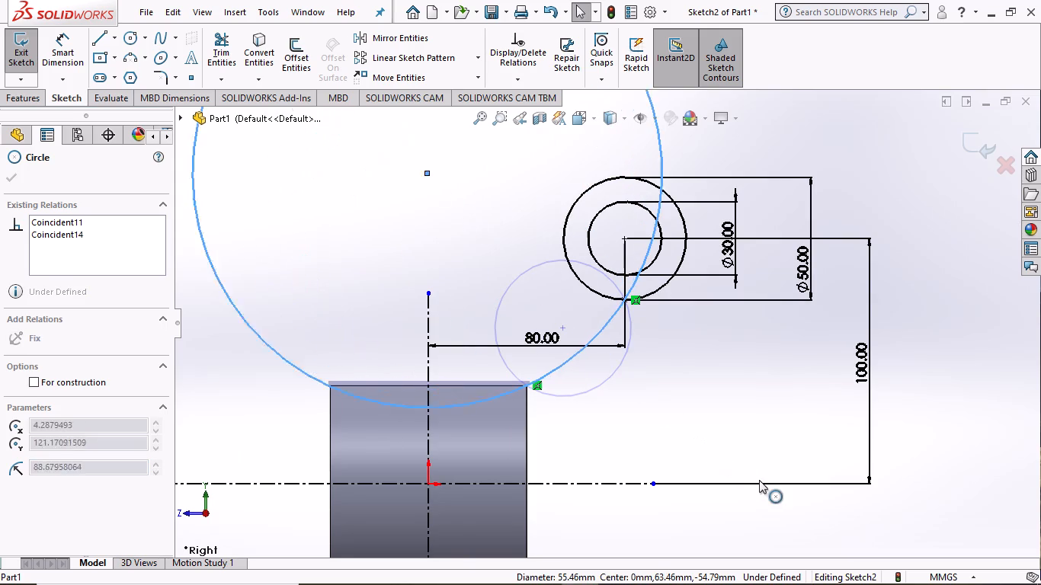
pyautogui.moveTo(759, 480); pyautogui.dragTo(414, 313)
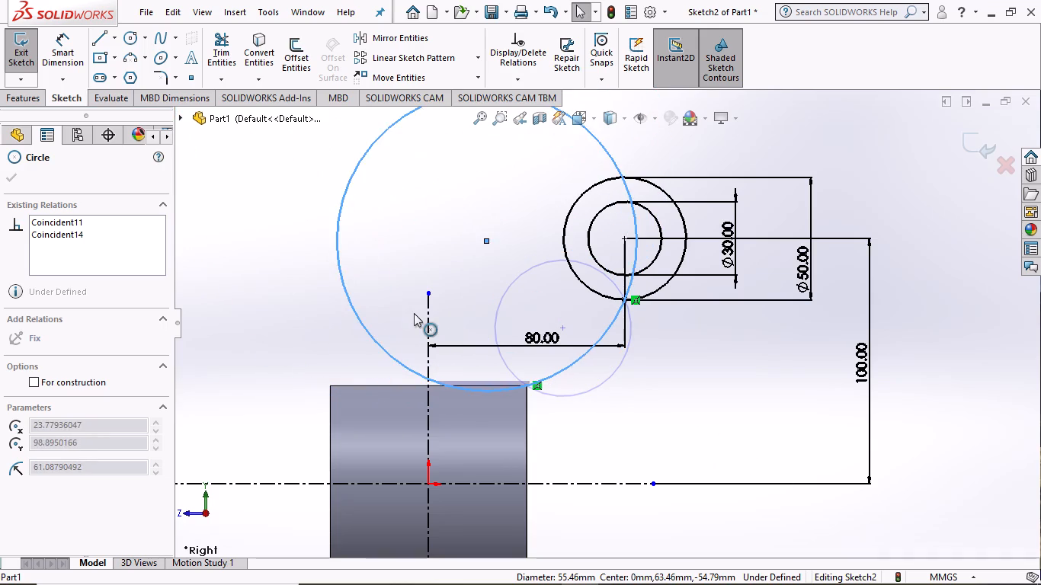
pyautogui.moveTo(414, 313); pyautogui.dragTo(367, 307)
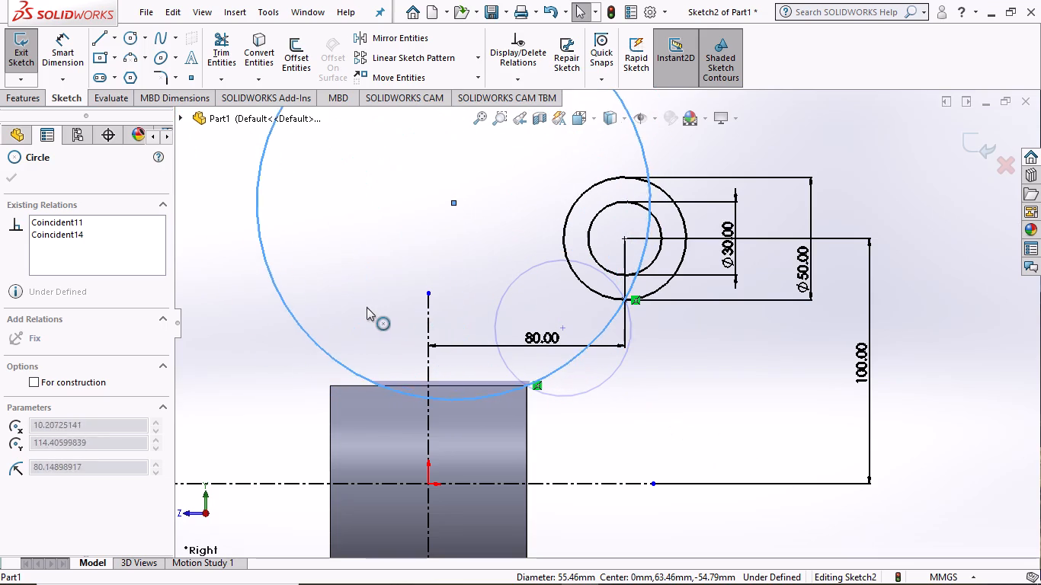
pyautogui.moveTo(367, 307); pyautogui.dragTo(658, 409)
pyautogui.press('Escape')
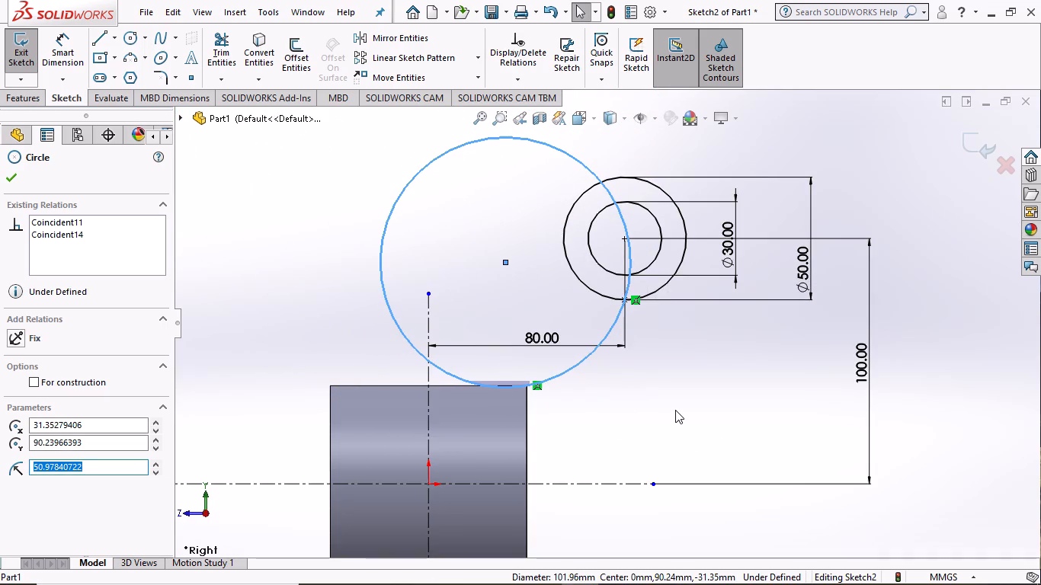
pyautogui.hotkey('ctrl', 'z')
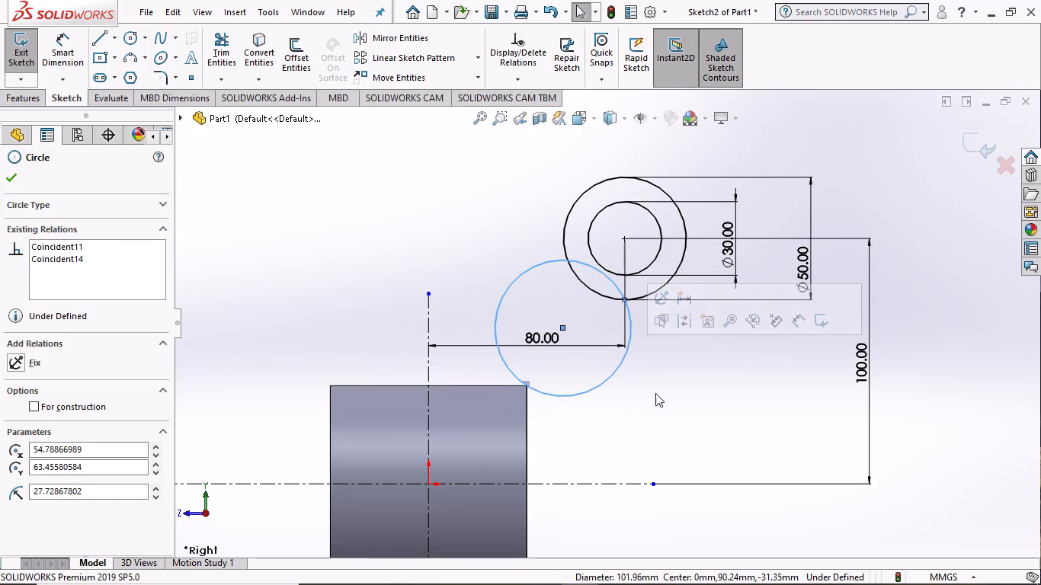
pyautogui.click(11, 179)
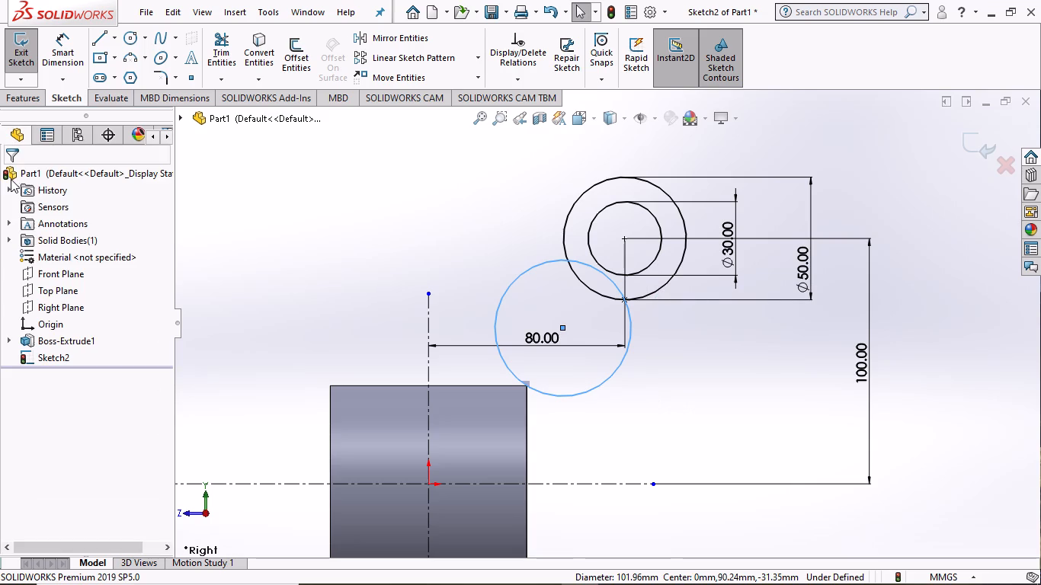
# Delete the circle at the hub corner and the sketch point at the bottom of the 50 mm circle.
pyautogui.click(577, 395)
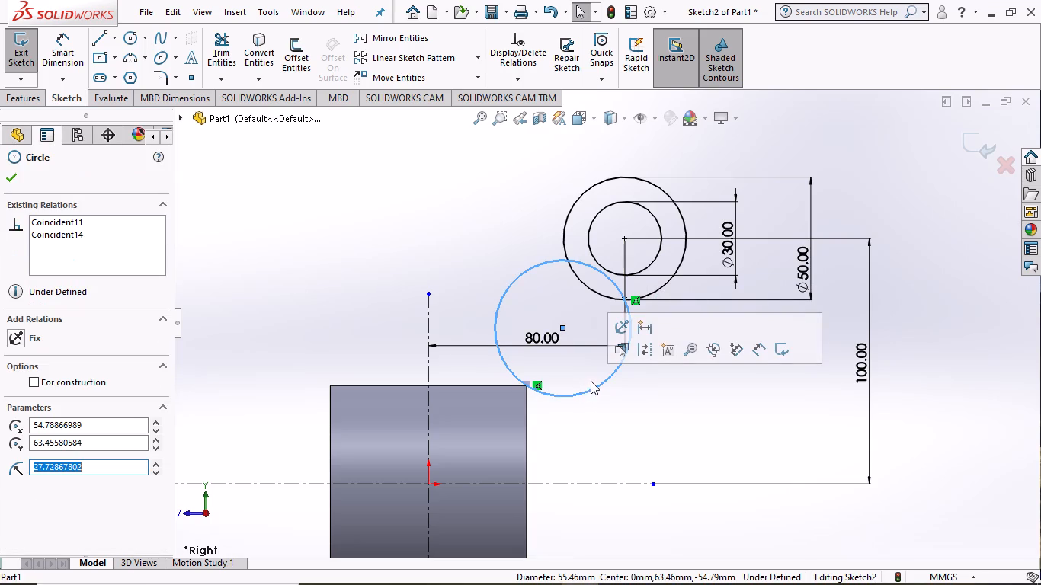
pyautogui.press('Delete')
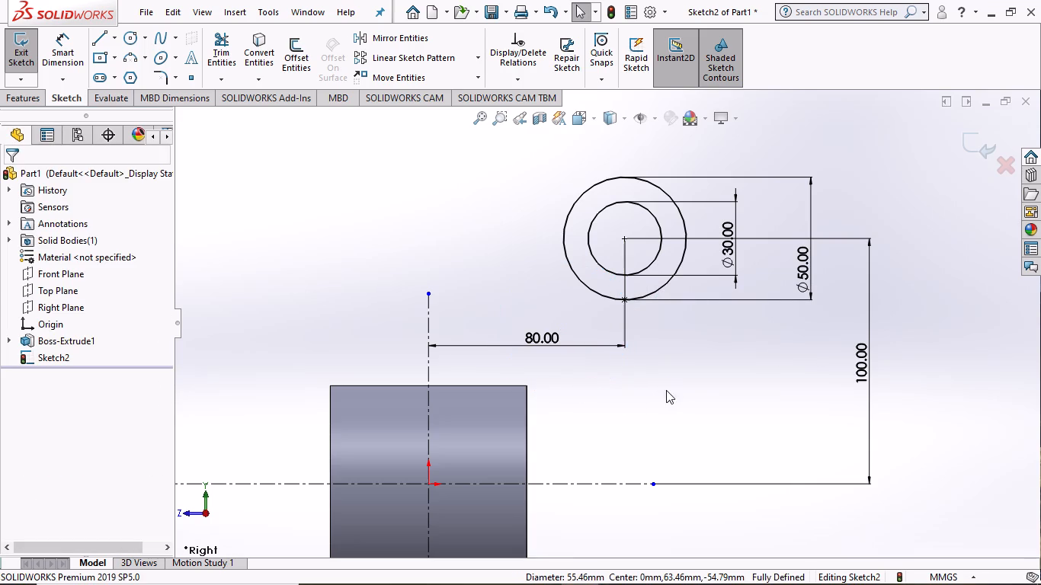
pyautogui.click(628, 298)
pyautogui.press('Delete')
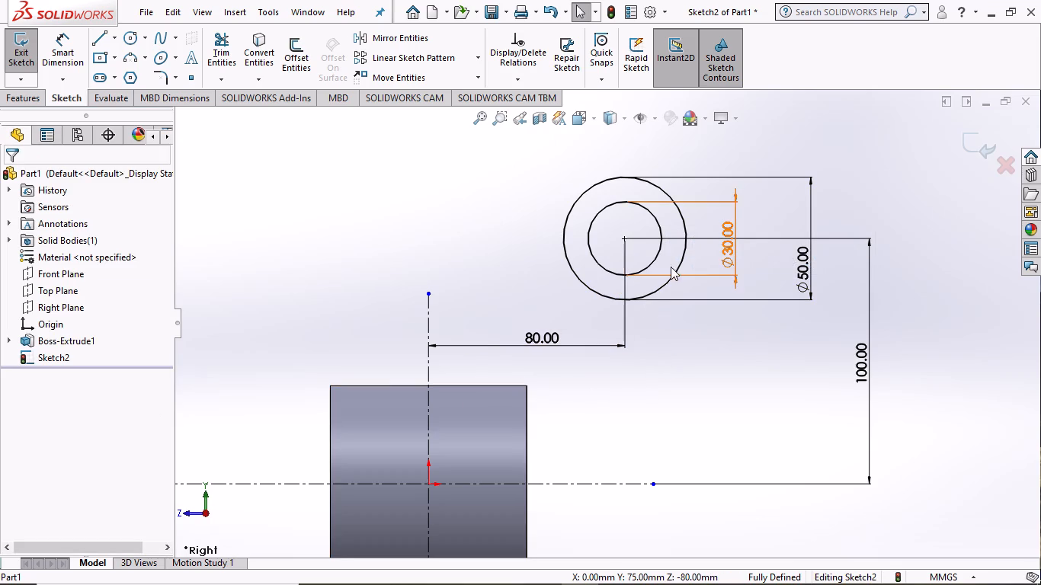
# Sketch a perimeter circle of about 29.7 mm radius through the hub's upper corner, tangent to the underside of the 50 mm circle.
pyautogui.click(143, 33)
pyautogui.click(142, 75)
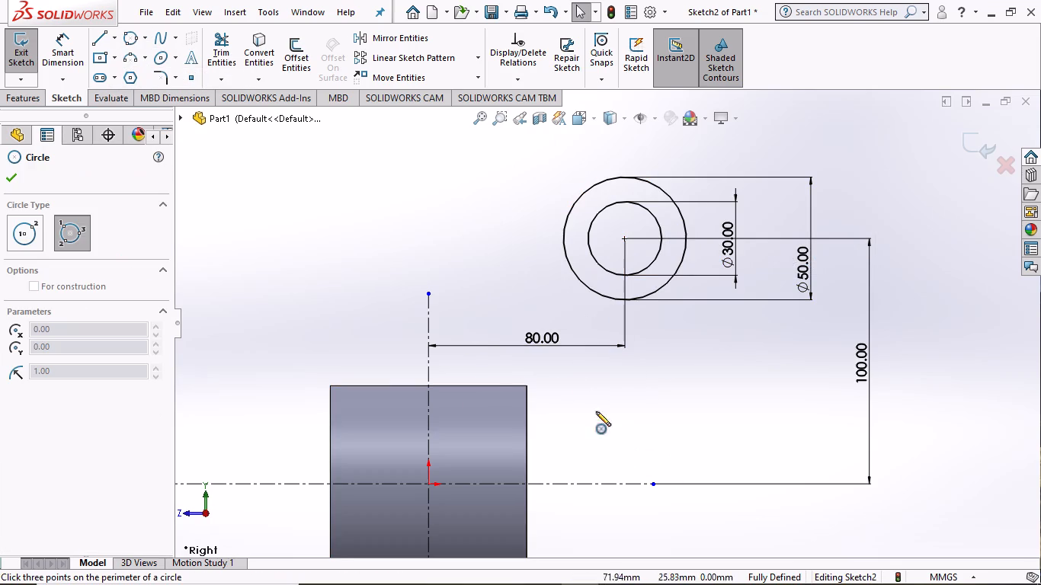
pyautogui.click(526, 385)
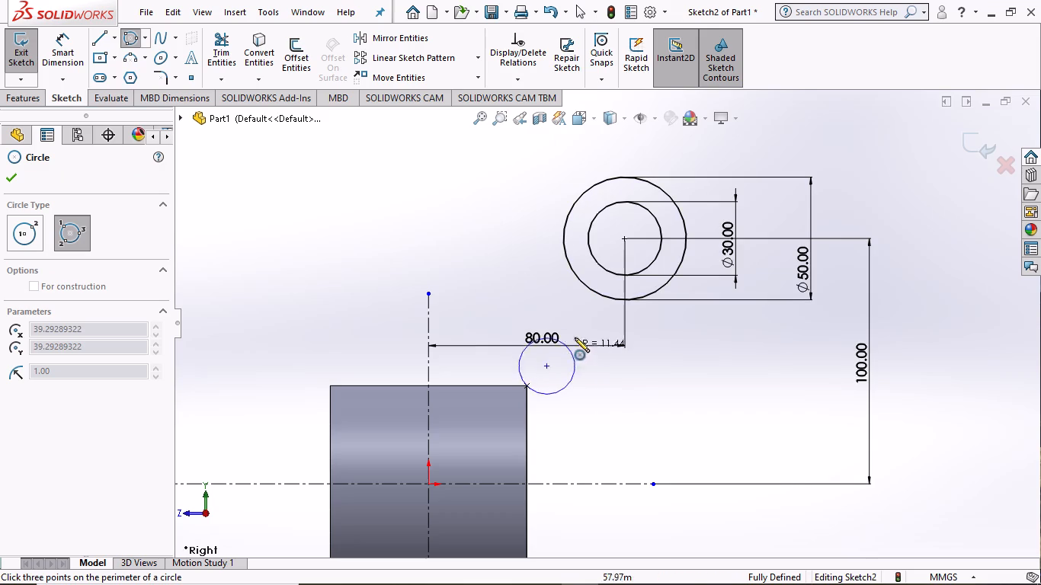
pyautogui.click(631, 302)
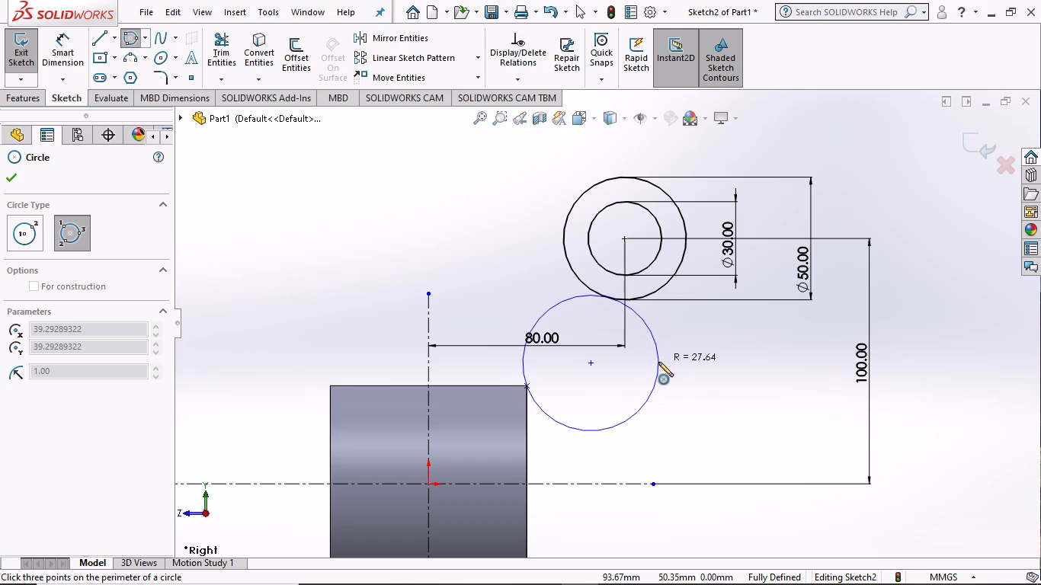
pyautogui.click(664, 401)
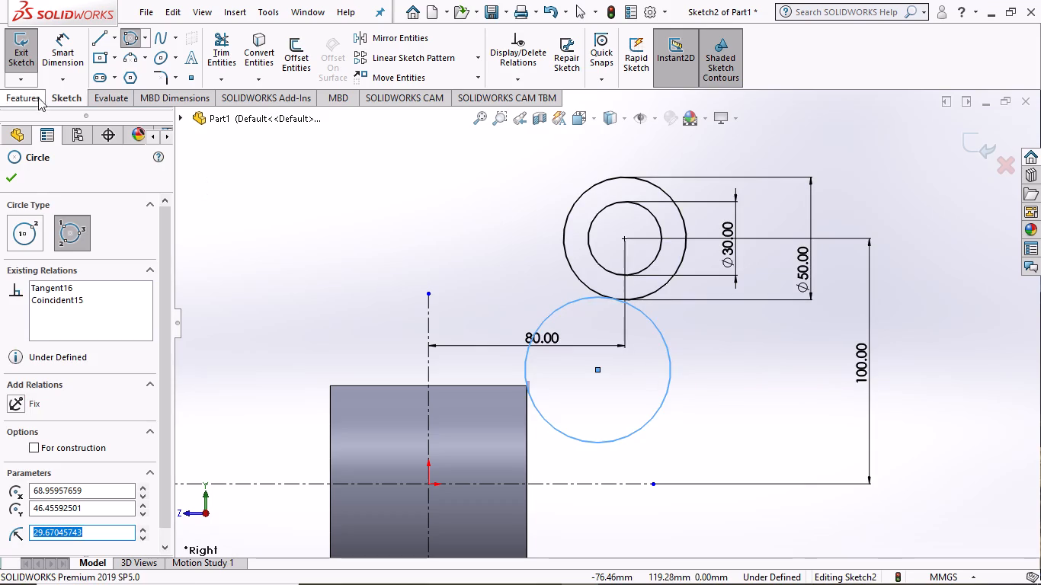
# Dimension the new perimeter circle with a diameter of 60 mm.
pyautogui.click(66, 56)
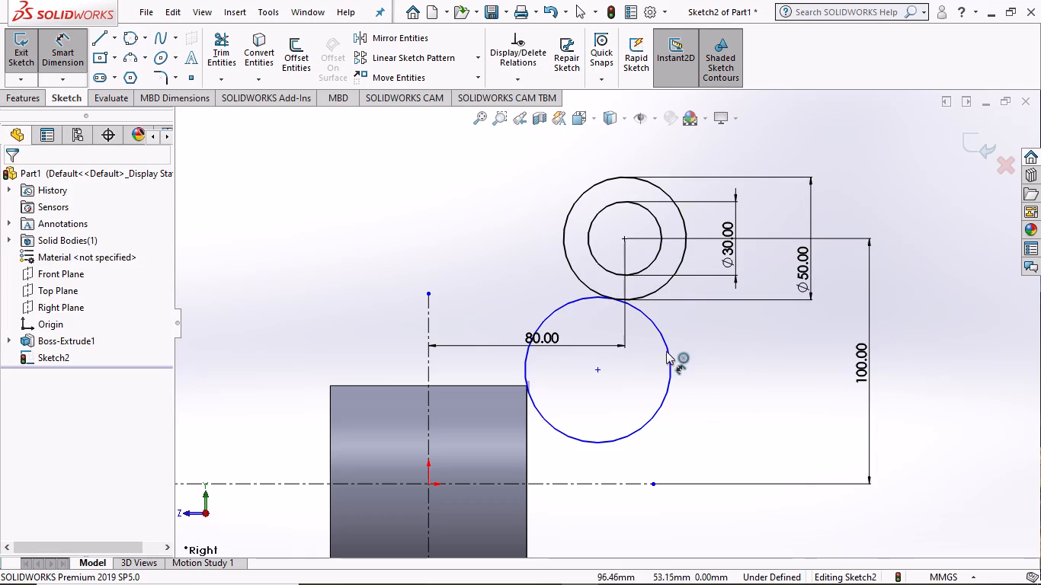
pyautogui.click(668, 347)
pyautogui.click(718, 388)
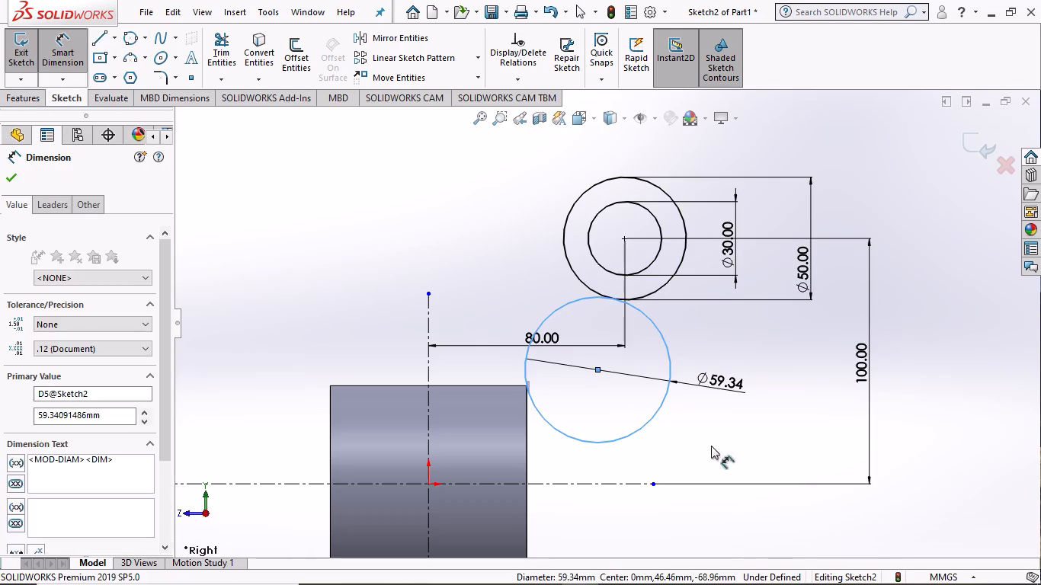
pyautogui.write('60')
pyautogui.press('Return')
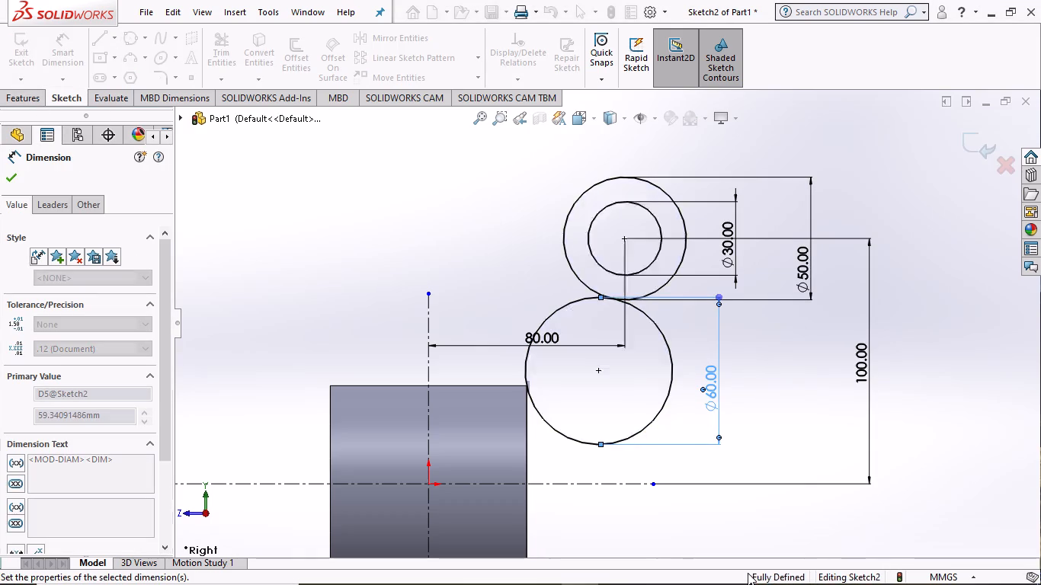
pyautogui.click(15, 172)
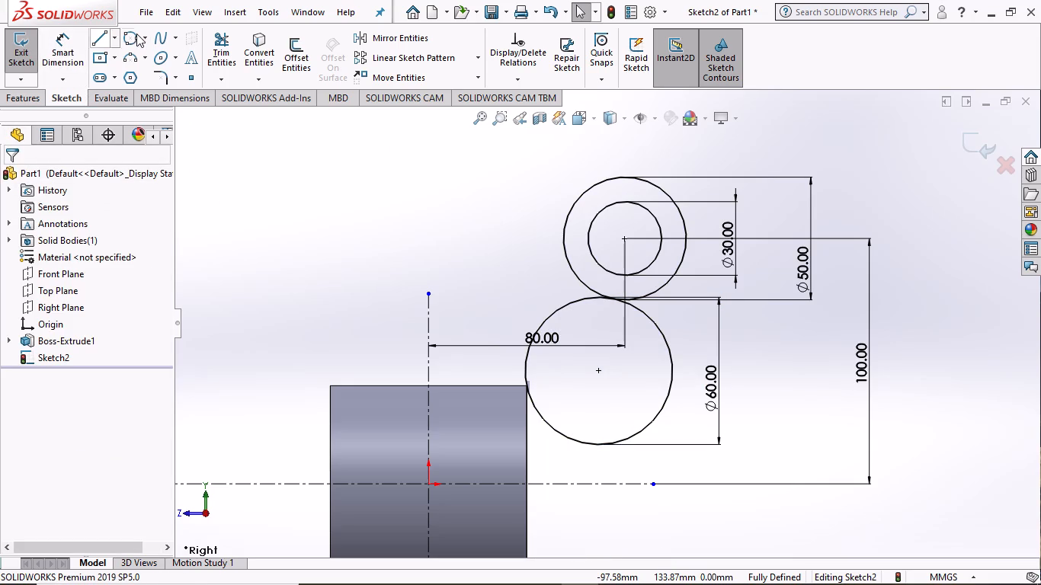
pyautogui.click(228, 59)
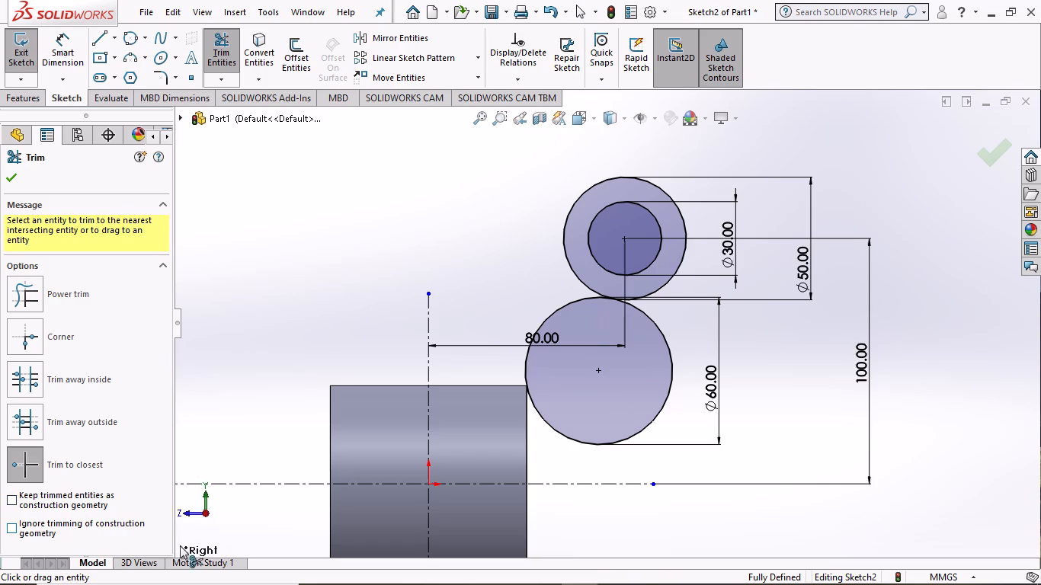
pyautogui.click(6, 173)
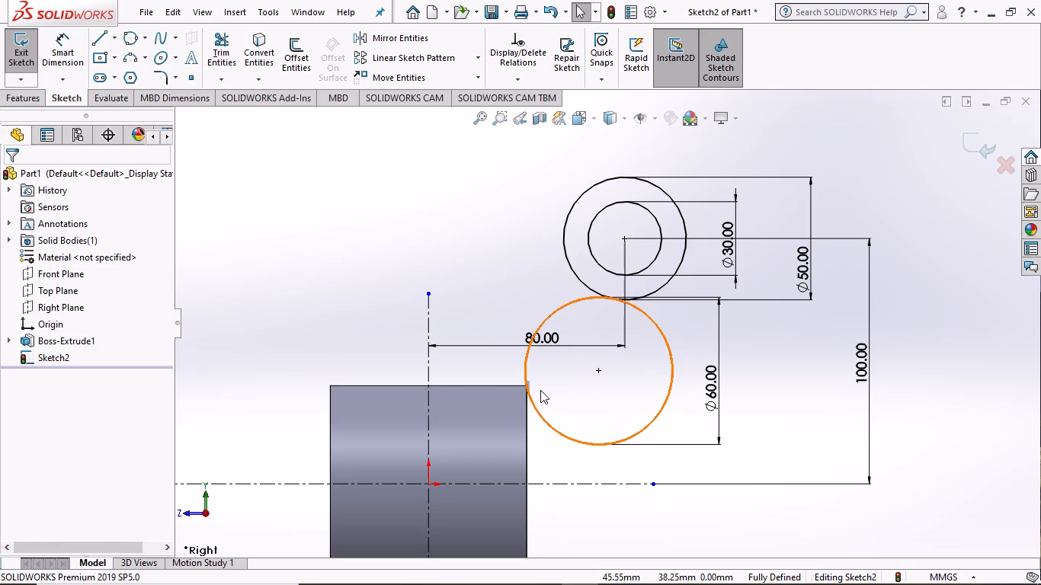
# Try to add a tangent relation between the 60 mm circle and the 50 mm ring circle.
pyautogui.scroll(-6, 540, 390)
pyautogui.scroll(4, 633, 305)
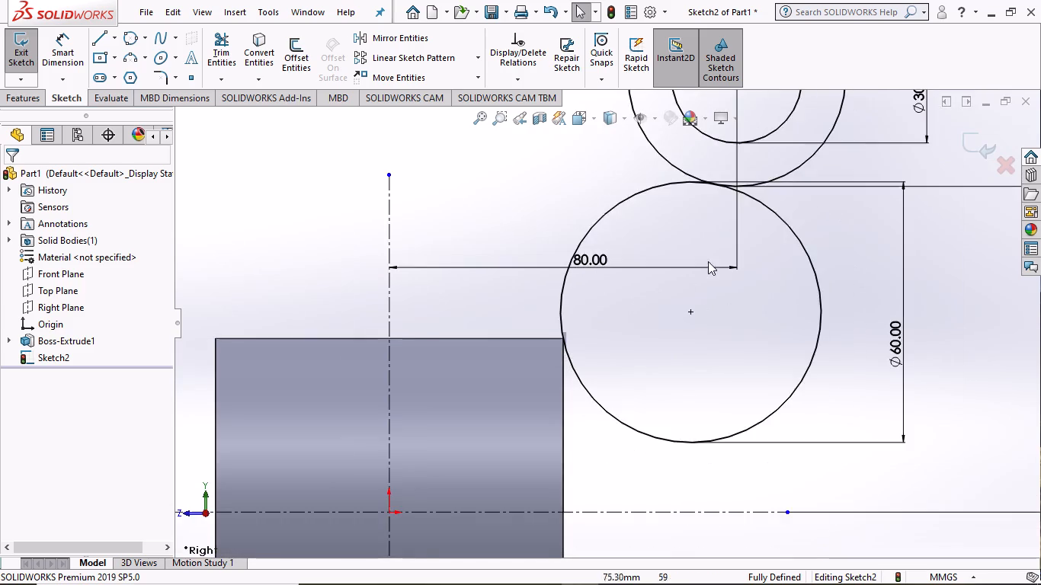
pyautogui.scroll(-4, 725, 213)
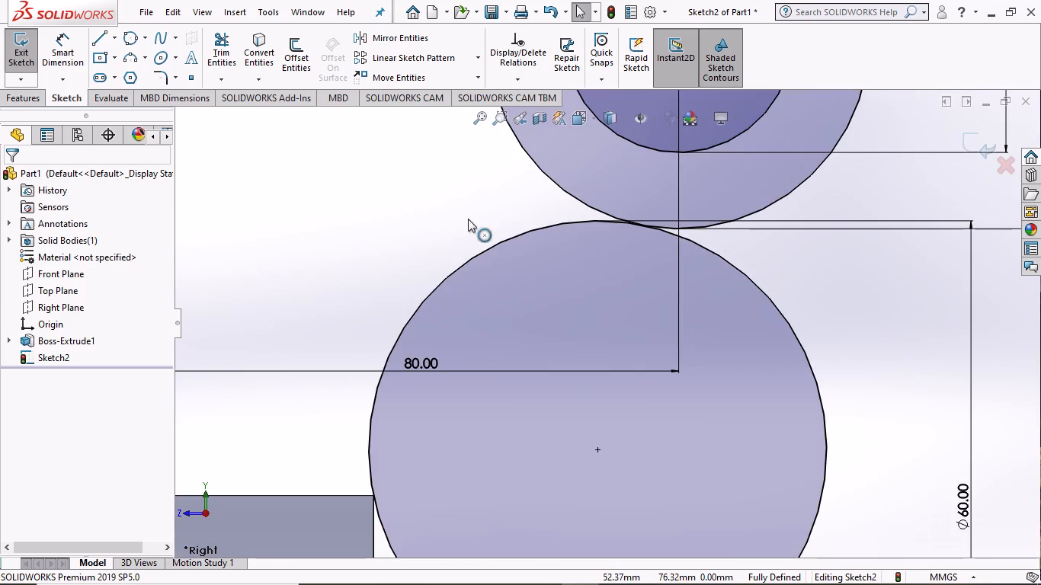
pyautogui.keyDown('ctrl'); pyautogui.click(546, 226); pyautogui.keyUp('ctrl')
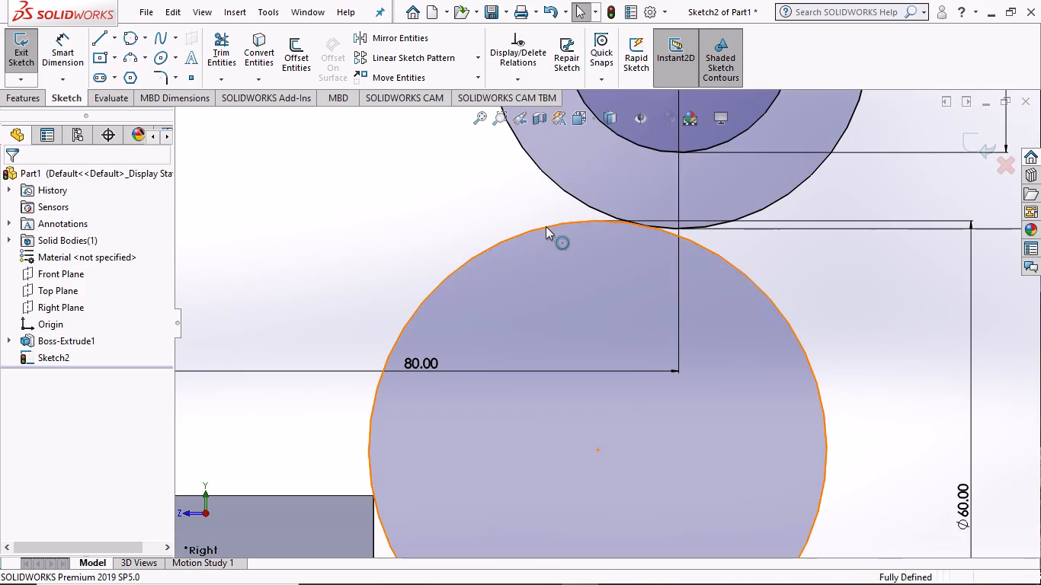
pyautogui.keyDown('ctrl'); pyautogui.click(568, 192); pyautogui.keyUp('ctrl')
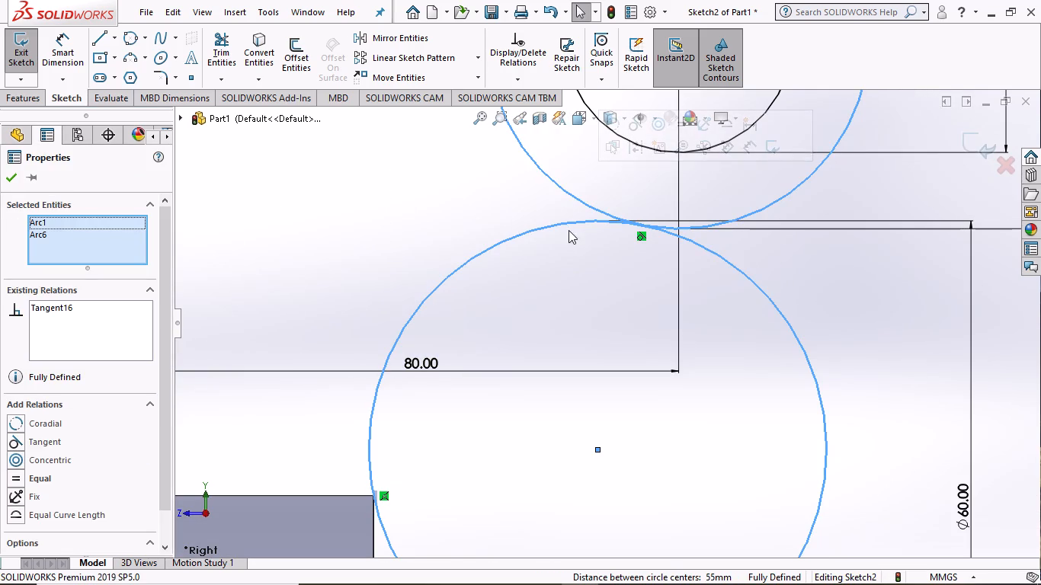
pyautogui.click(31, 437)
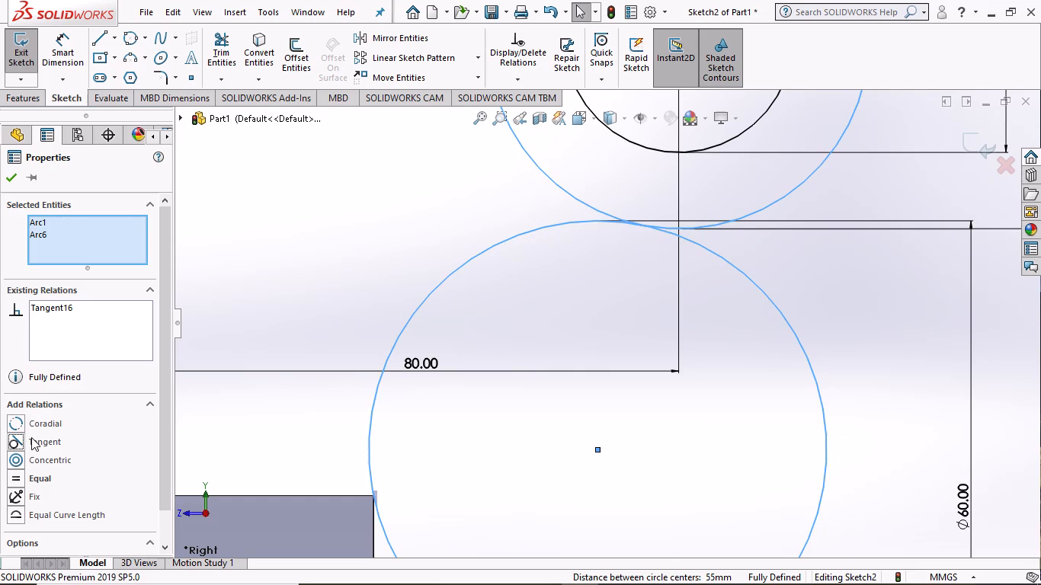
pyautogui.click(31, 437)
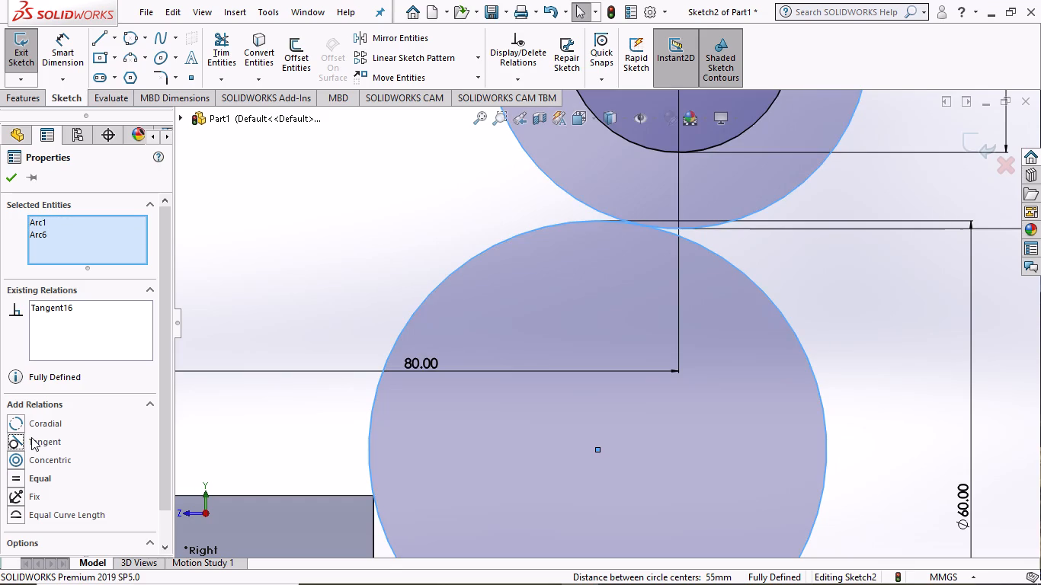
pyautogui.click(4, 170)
# Examine where the 60 mm circle meets the hub's upper corner and review the circle's existing relations.
pyautogui.scroll(3, 466, 395)
pyautogui.scroll(-4, 500, 472)
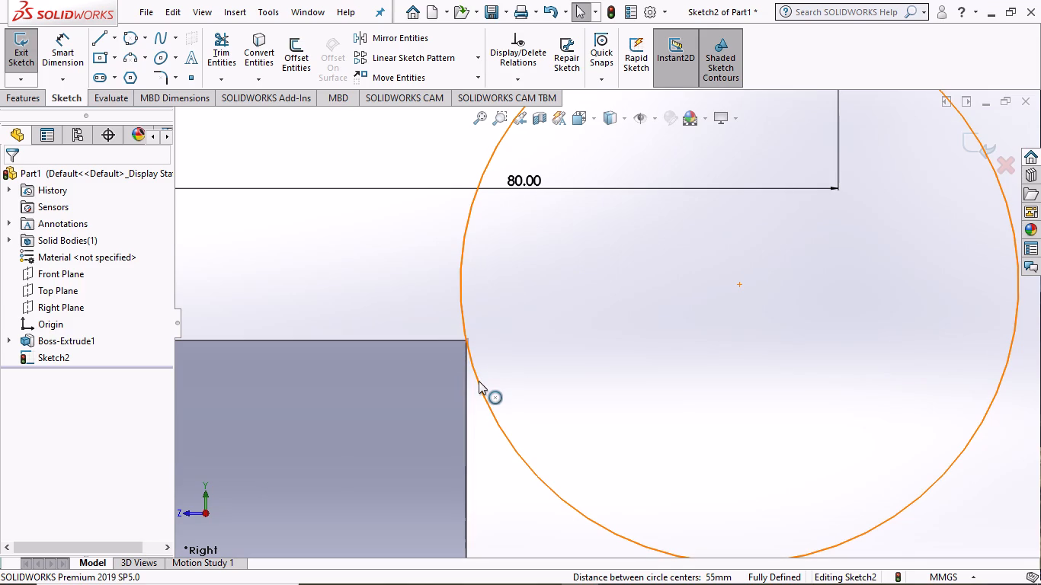
pyautogui.keyDown('ctrl'); pyautogui.click(479, 381); pyautogui.keyUp('ctrl')
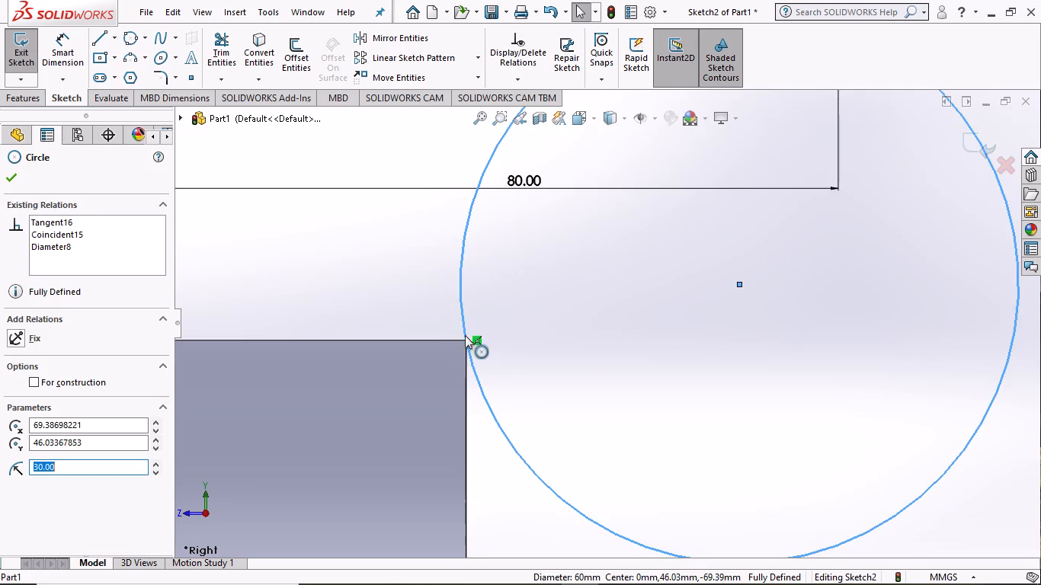
pyautogui.keyDown('ctrl'); pyautogui.scroll(-3, 437, 329); pyautogui.keyUp('ctrl')
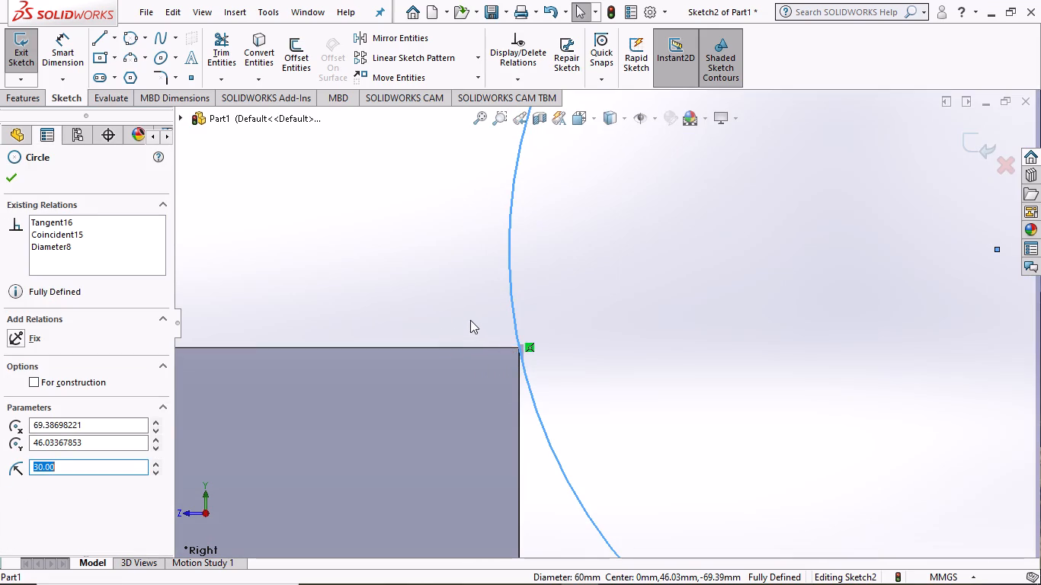
pyautogui.click(3, 180)
pyautogui.scroll(2, 802, 490)
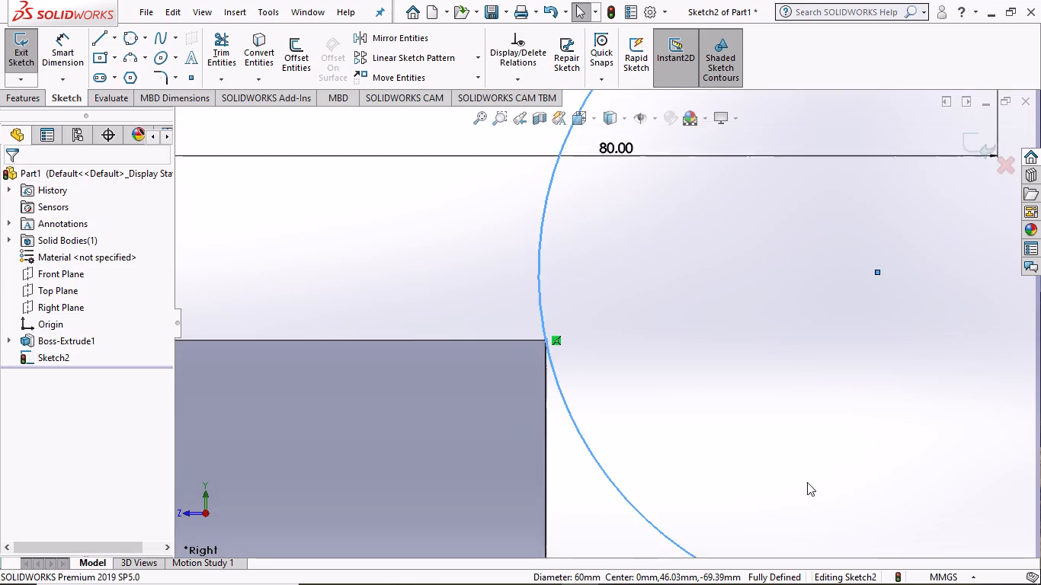
pyautogui.scroll(6, 807, 482)
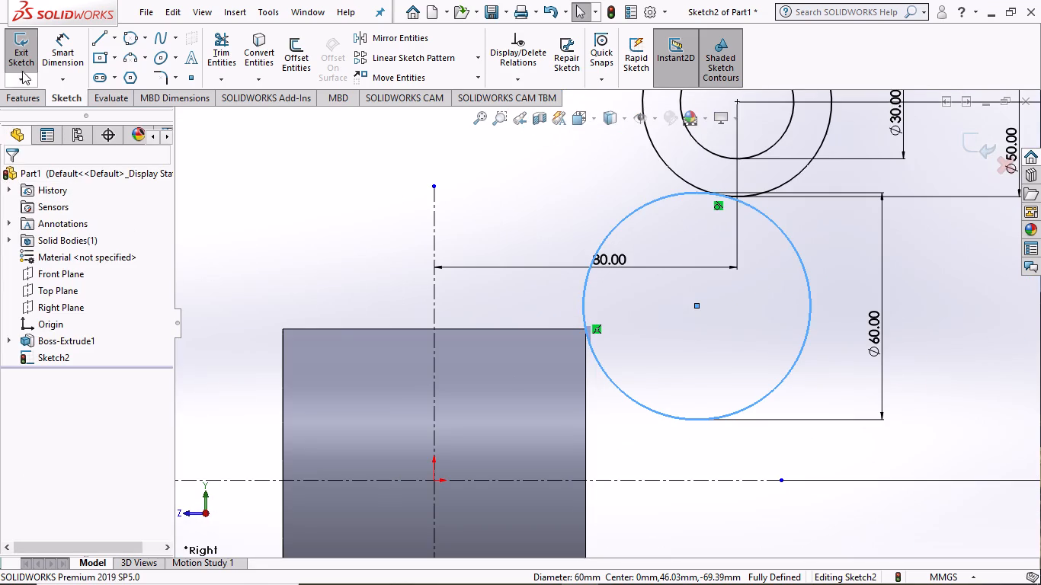
pyautogui.click(224, 40)
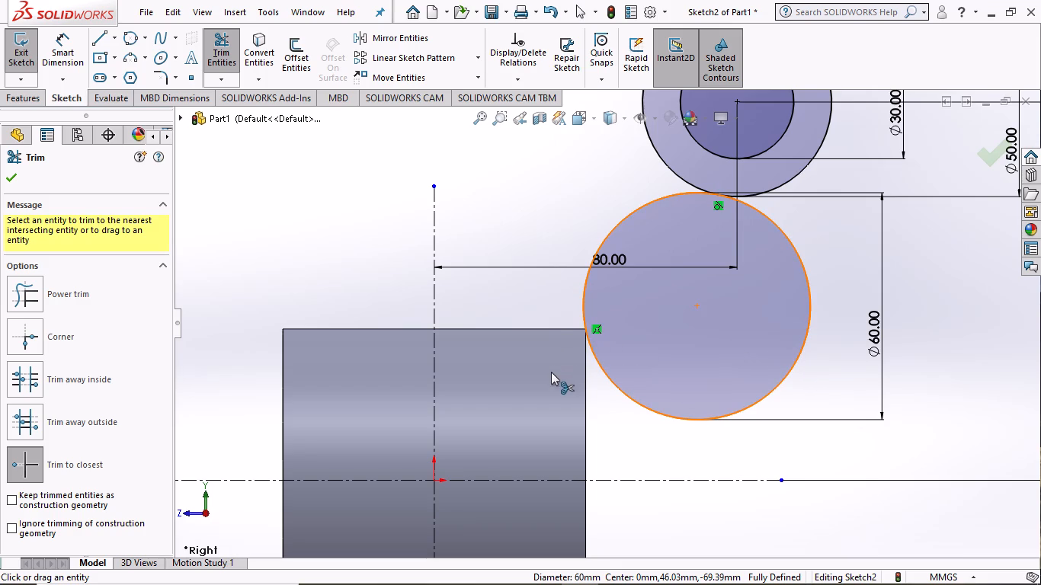
pyautogui.click(3, 172)
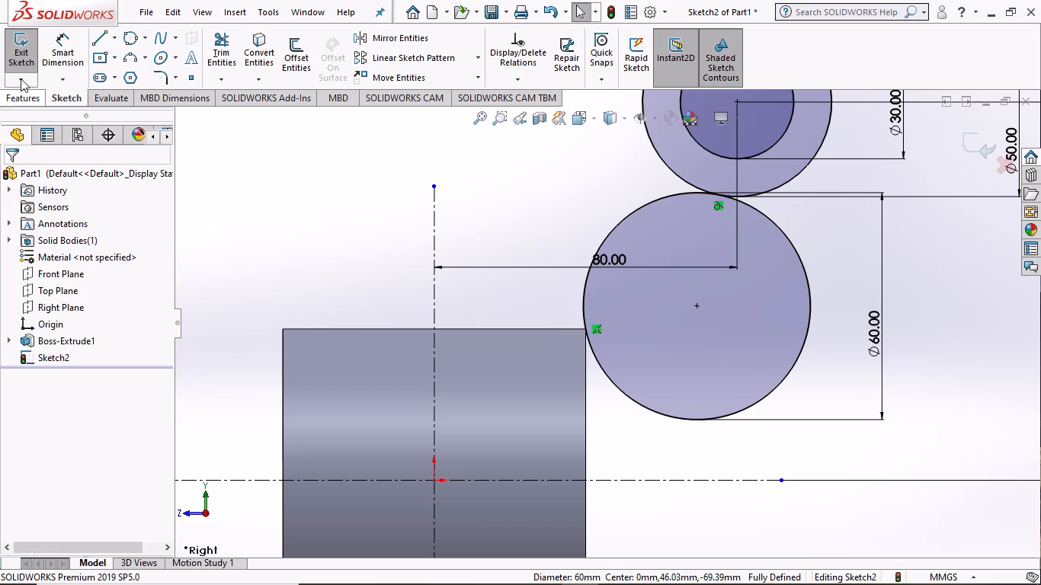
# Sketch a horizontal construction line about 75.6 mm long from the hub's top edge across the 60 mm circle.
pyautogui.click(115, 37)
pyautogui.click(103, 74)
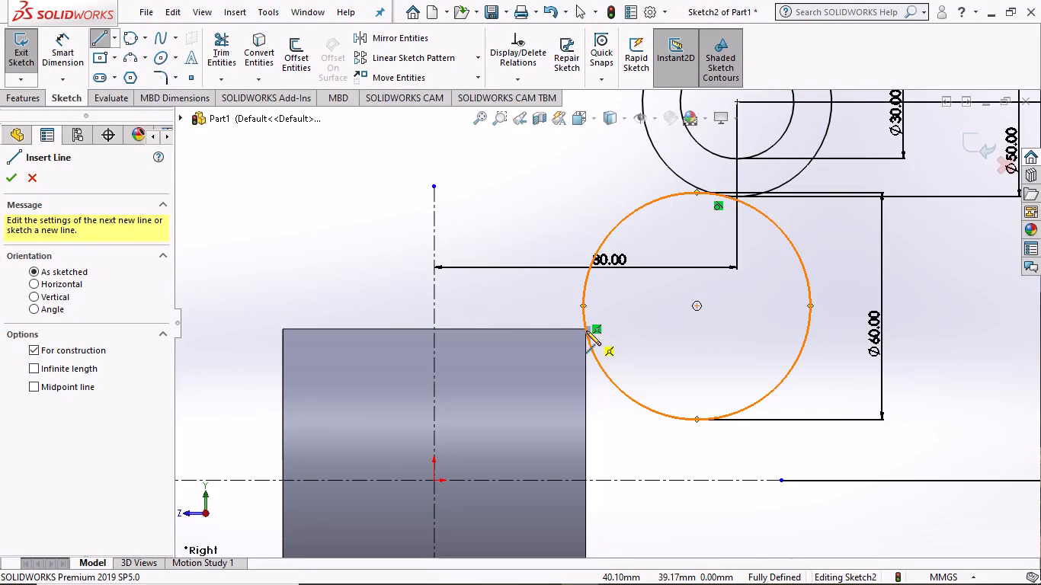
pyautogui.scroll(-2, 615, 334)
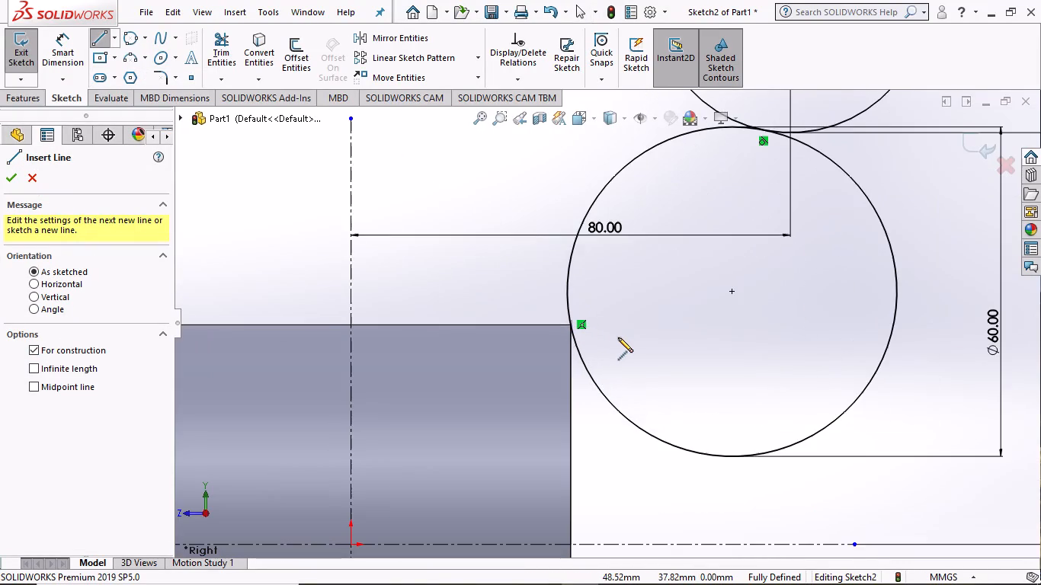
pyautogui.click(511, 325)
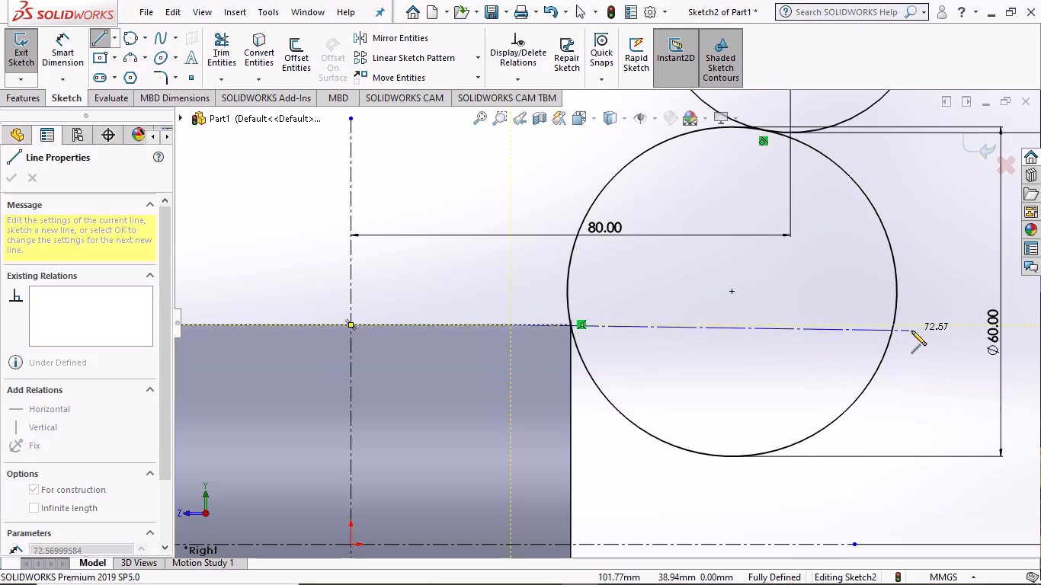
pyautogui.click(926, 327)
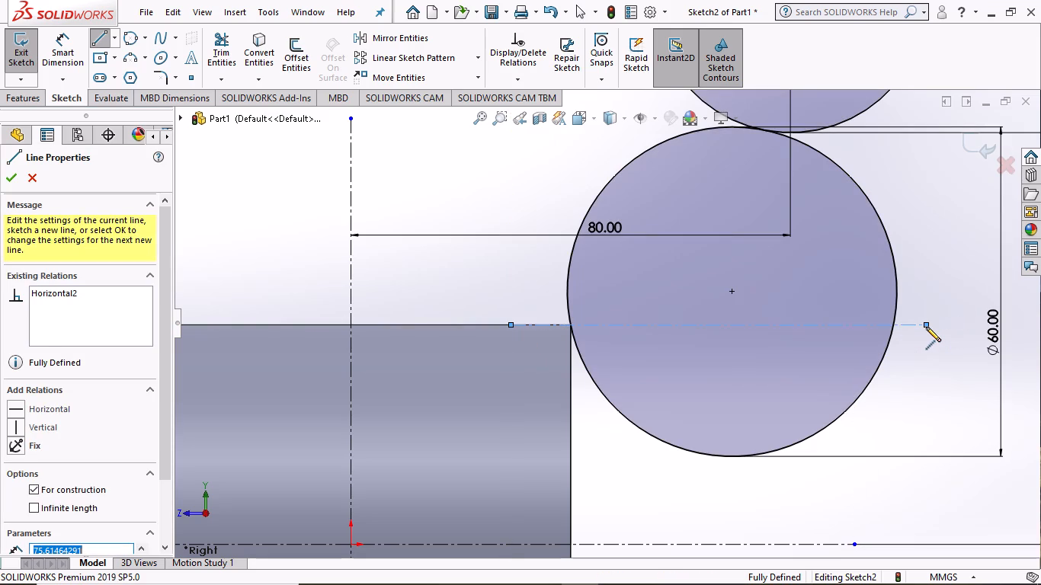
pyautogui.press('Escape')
# Examine the contact between the 60 mm circle and the underside of the 50 mm ring circle up close.
pyautogui.scroll(1, 641, 365)
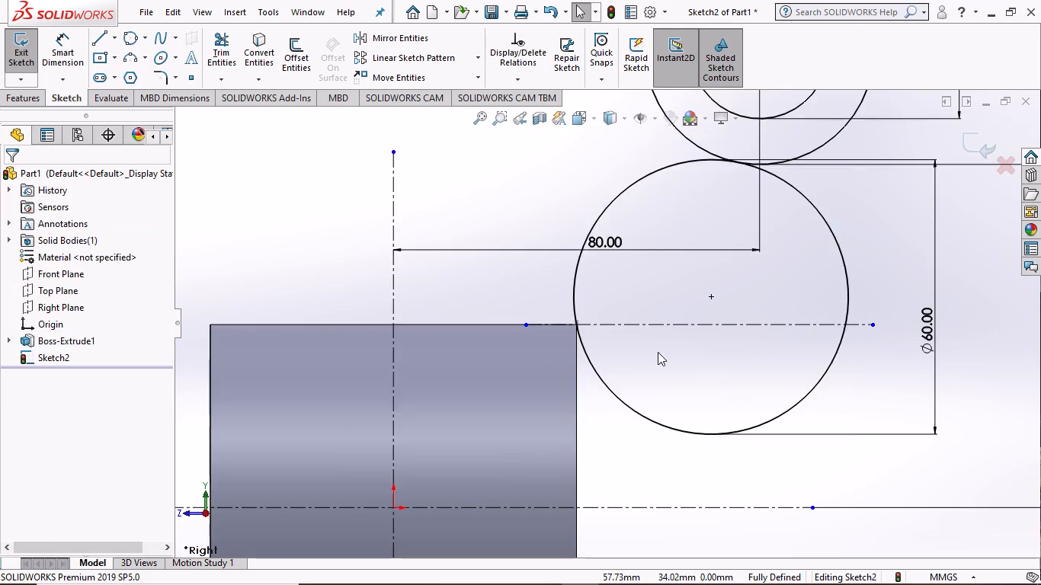
pyautogui.scroll(2, 658, 352)
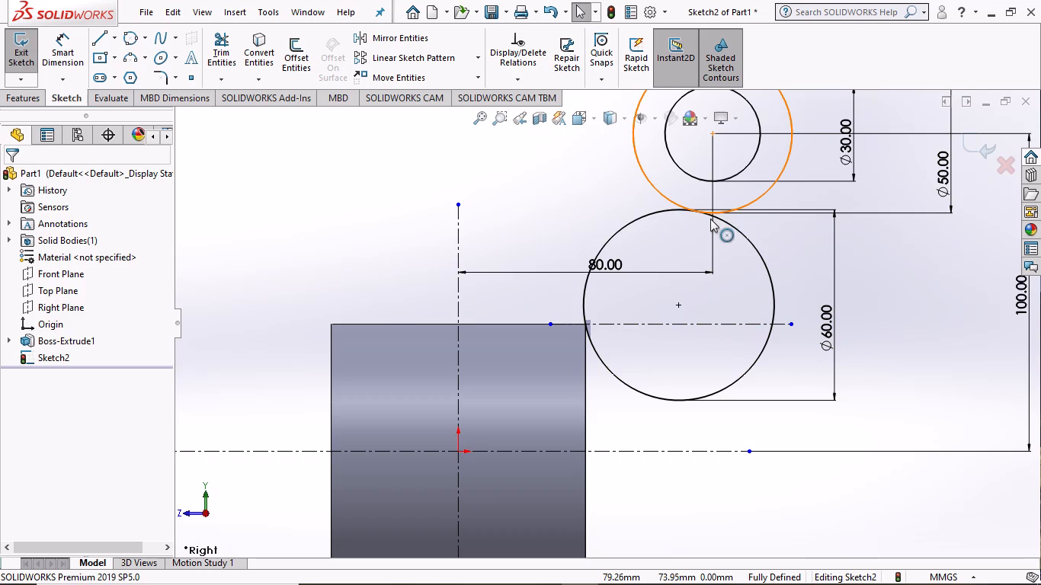
pyautogui.scroll(-7, 706, 241)
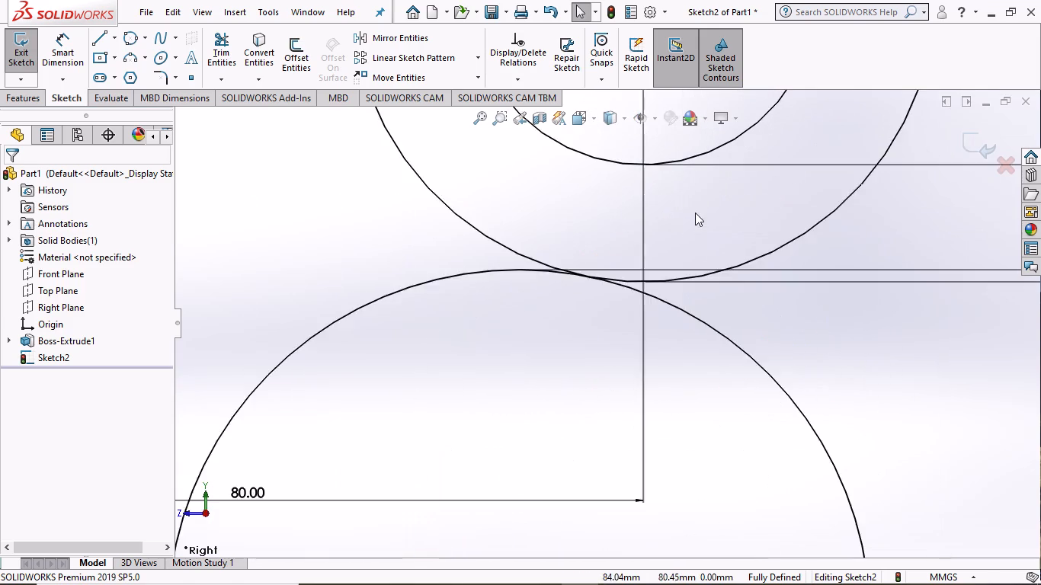
pyautogui.scroll(-2, 695, 213)
pyautogui.scroll(-2, 562, 305)
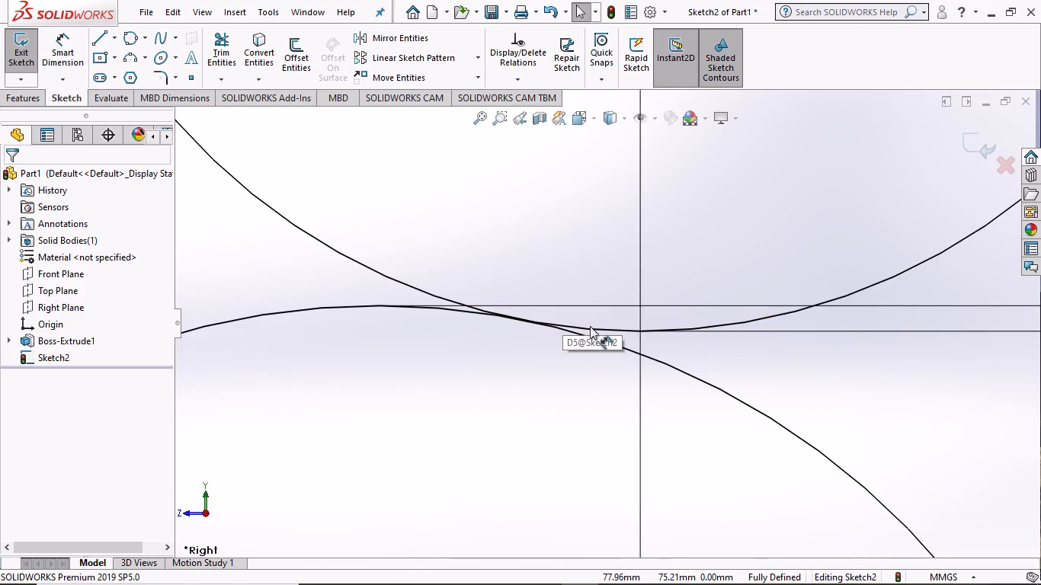
pyautogui.scroll(-2, 590, 326)
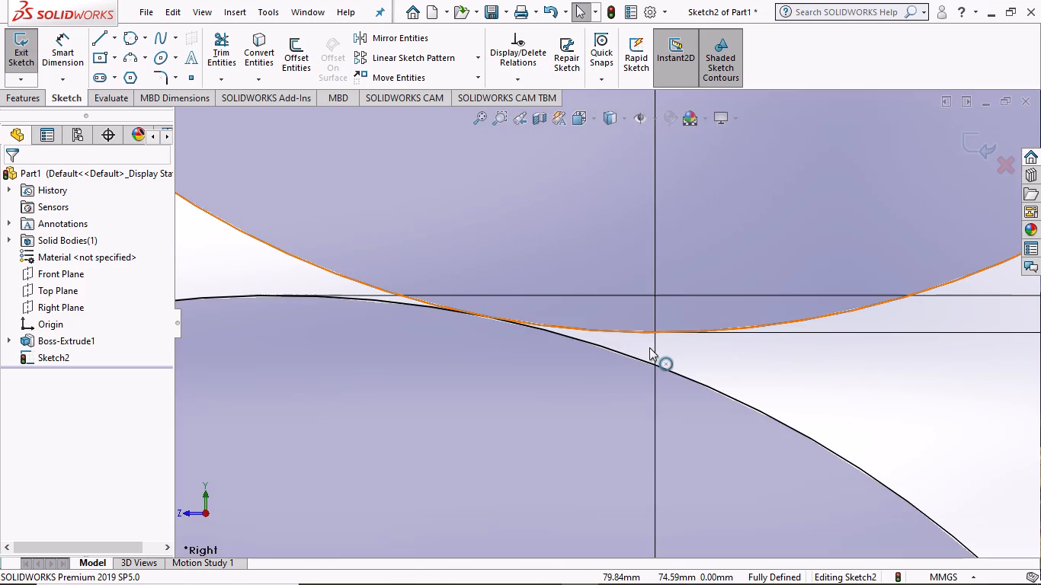
pyautogui.scroll(-1, 649, 347)
pyautogui.scroll(-3, 351, 288)
pyautogui.scroll(-1, 498, 331)
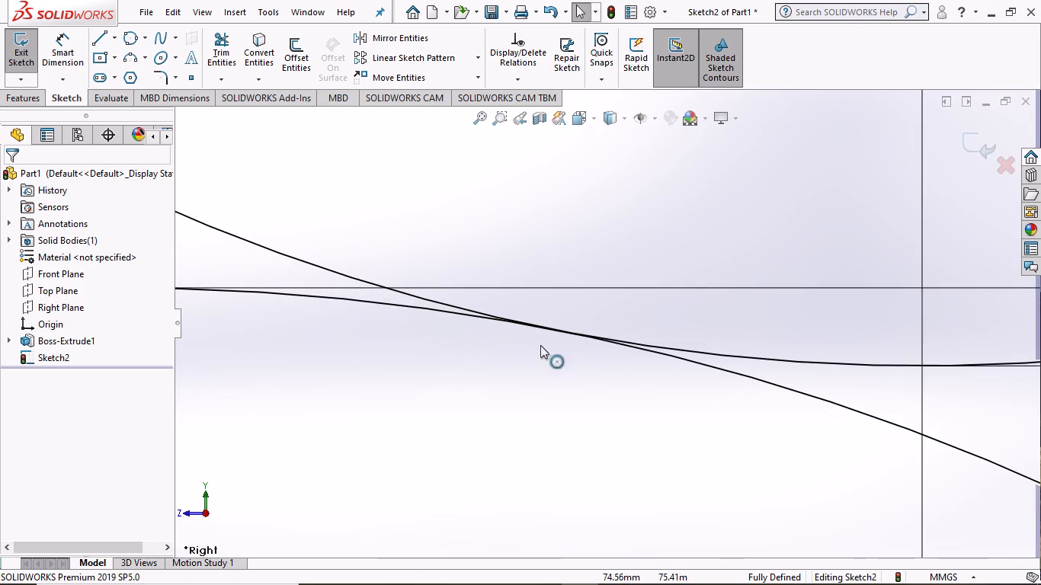
pyautogui.scroll(-1, 605, 360)
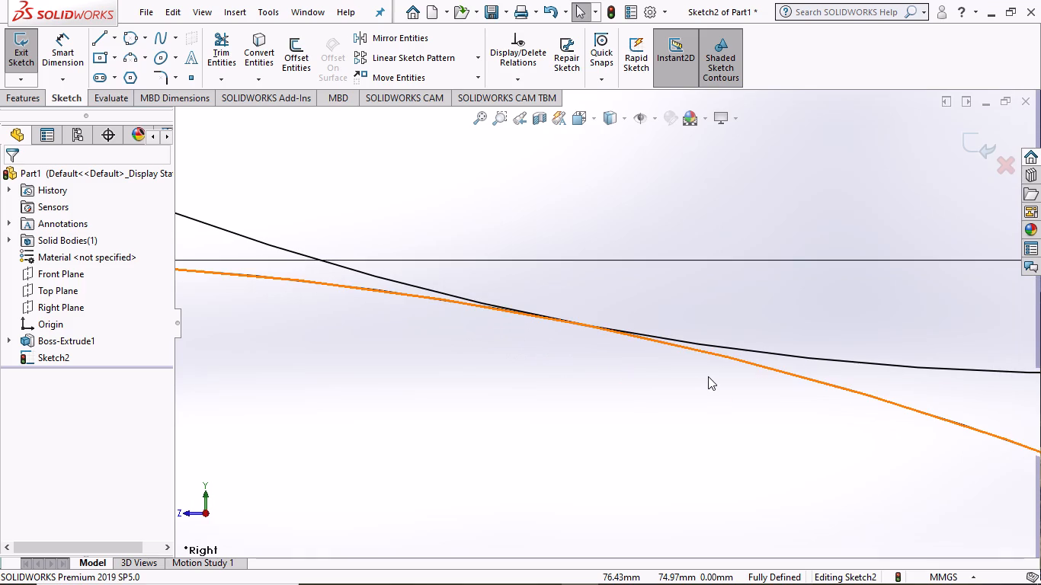
pyautogui.scroll(8, 708, 376)
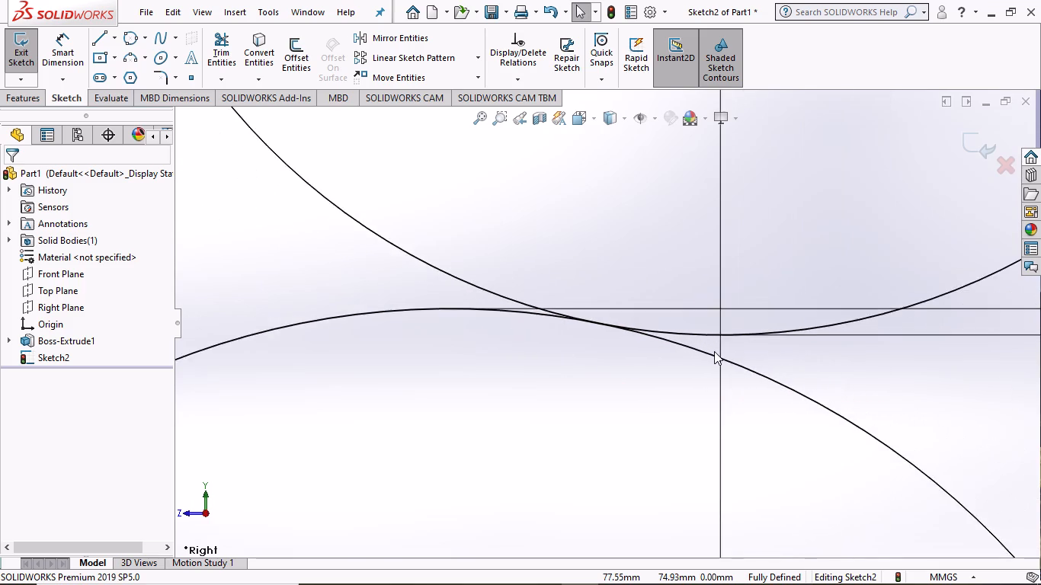
pyautogui.scroll(6, 714, 351)
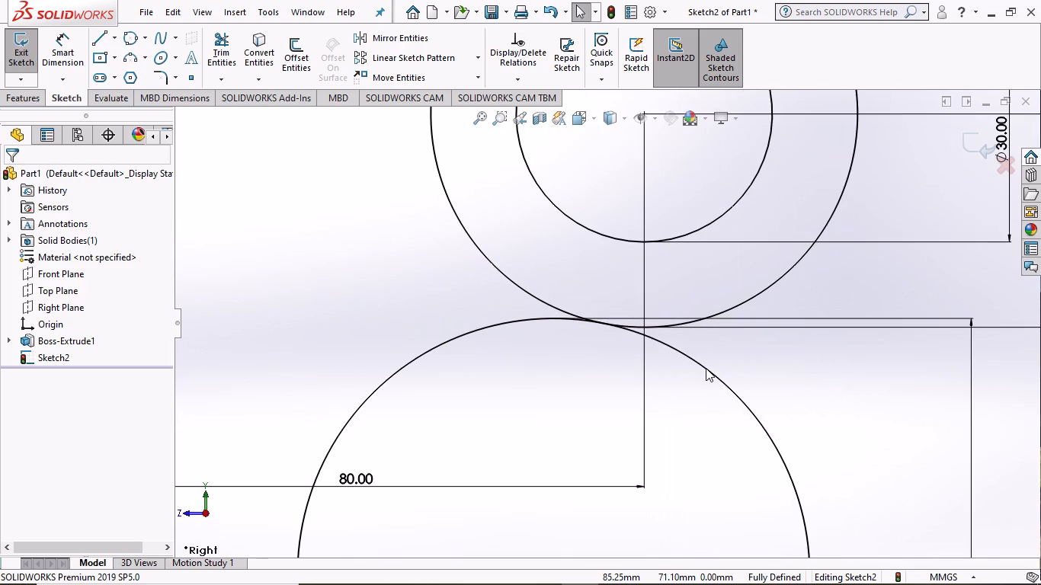
pyautogui.scroll(4, 667, 372)
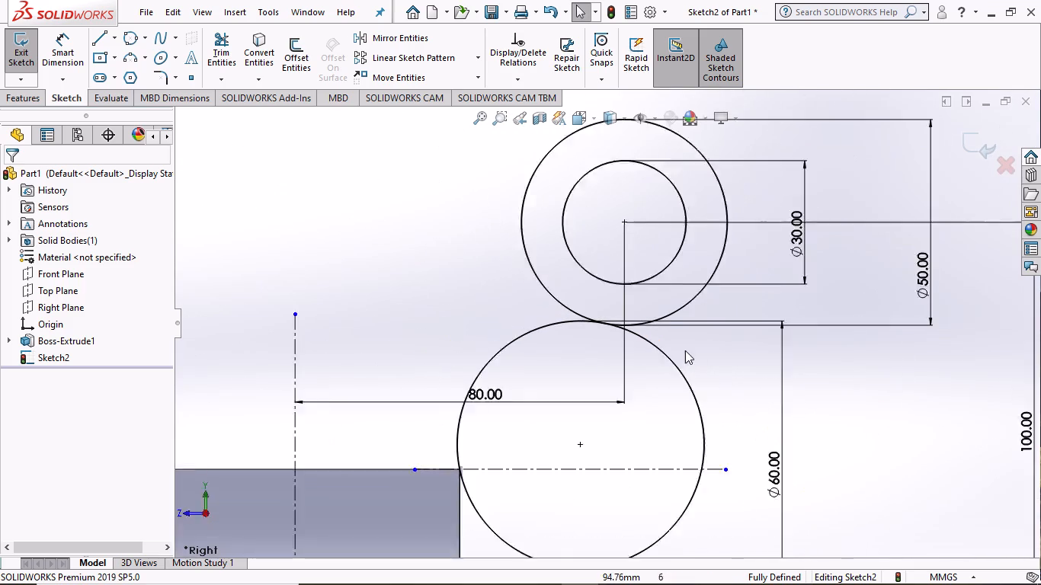
pyautogui.scroll(2, 685, 350)
pyautogui.scroll(1, 687, 436)
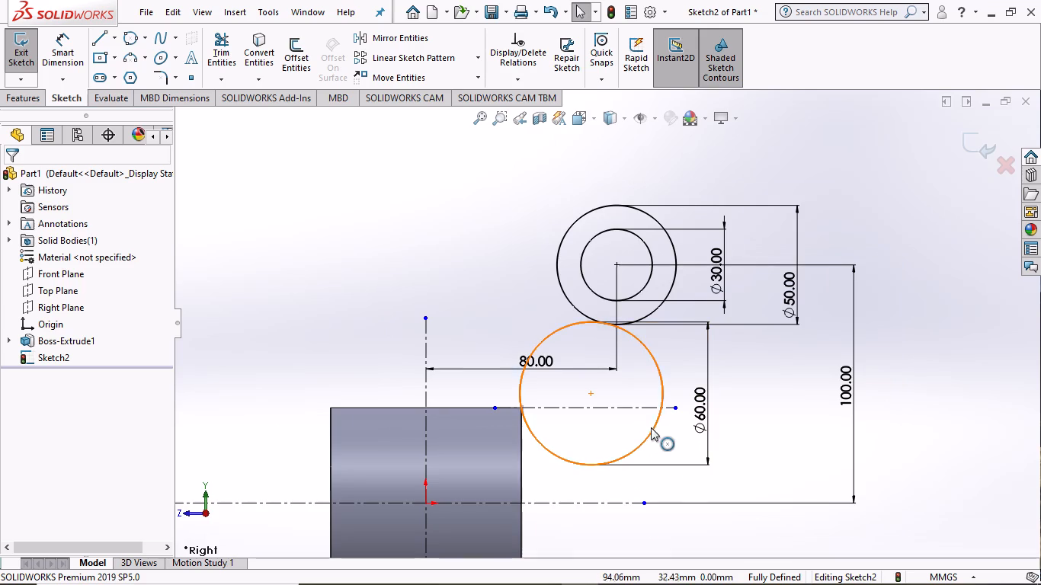
# Delete the 60 mm circle and the horizontal construction line extending from the hub's top edge.
pyautogui.click(651, 429)
pyautogui.press('Delete')
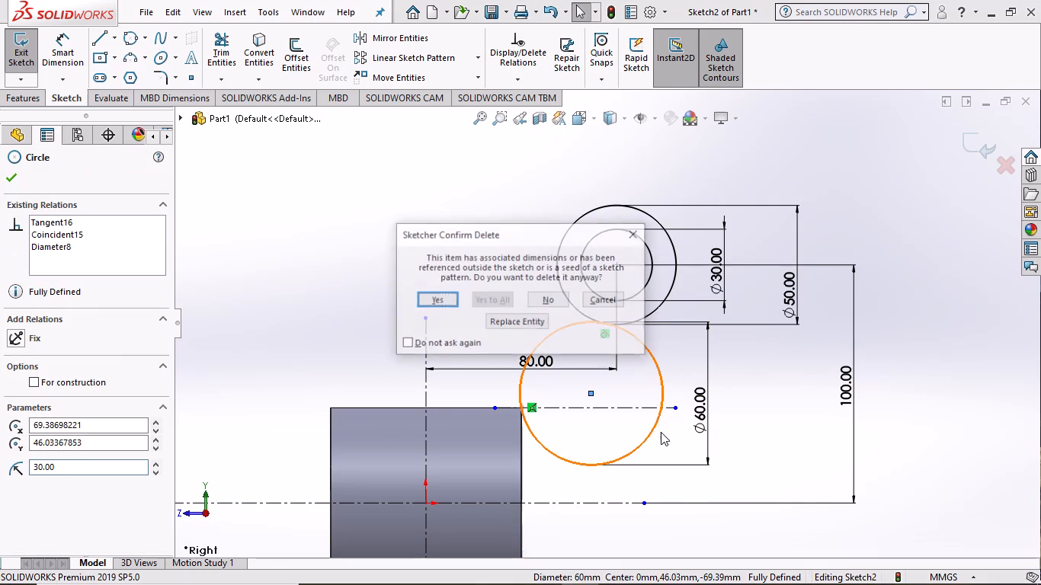
pyautogui.click(429, 298)
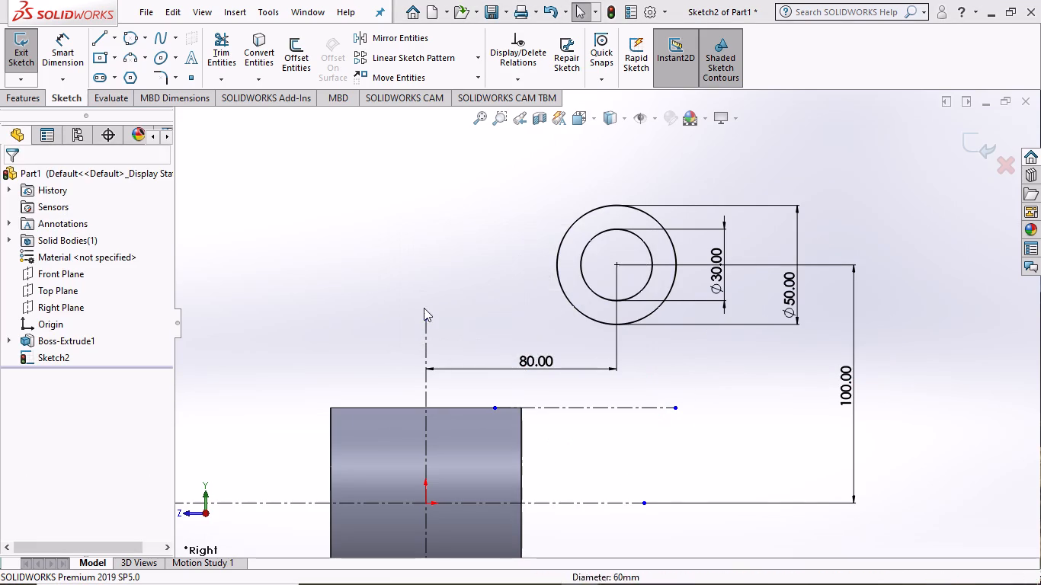
pyautogui.click(553, 406)
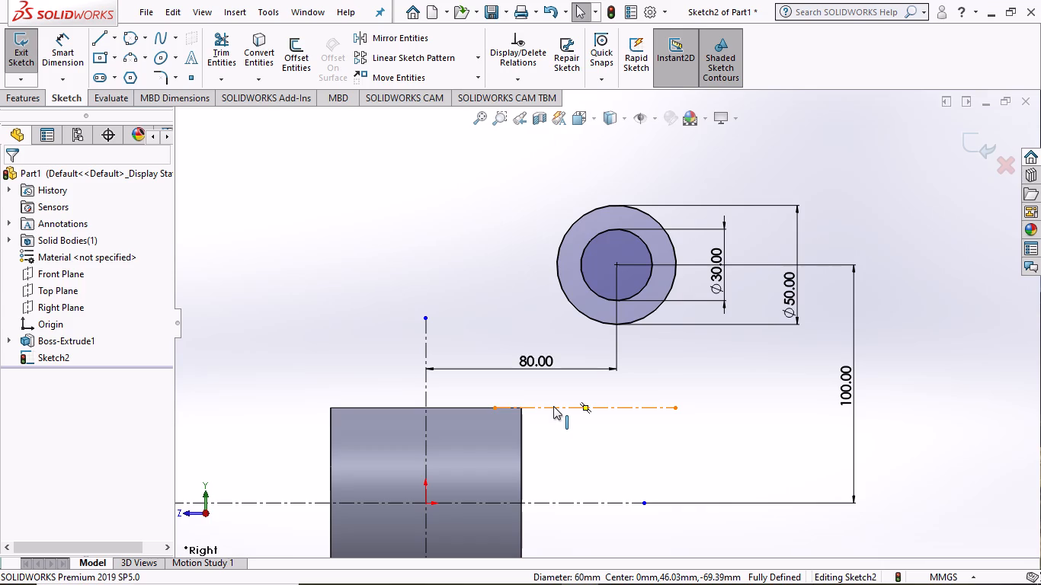
pyautogui.press('Delete')
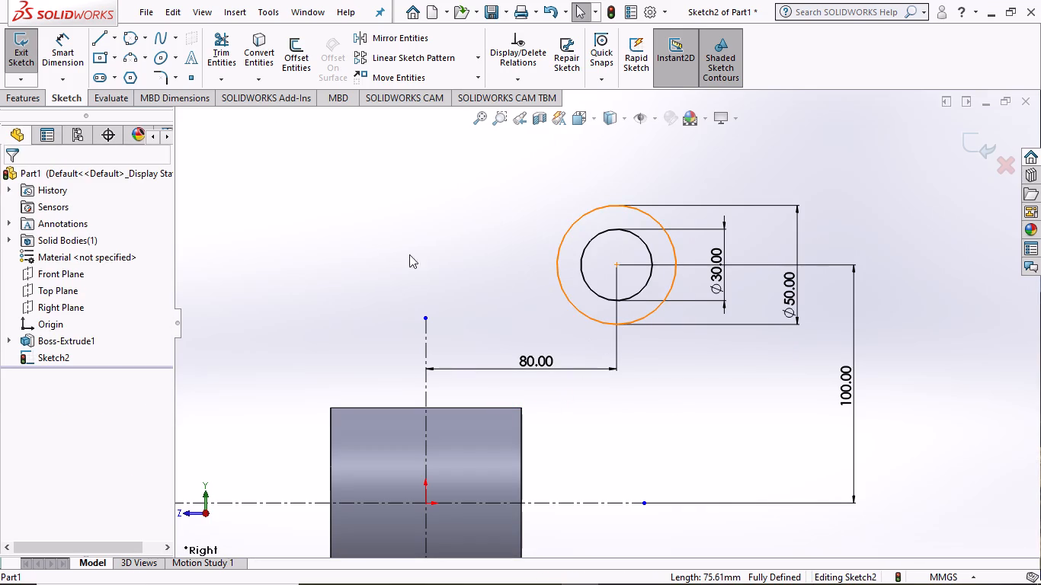
# Place a sketch point at the bottom of the 50 mm circle, directly below its centre.
pyautogui.click(190, 75)
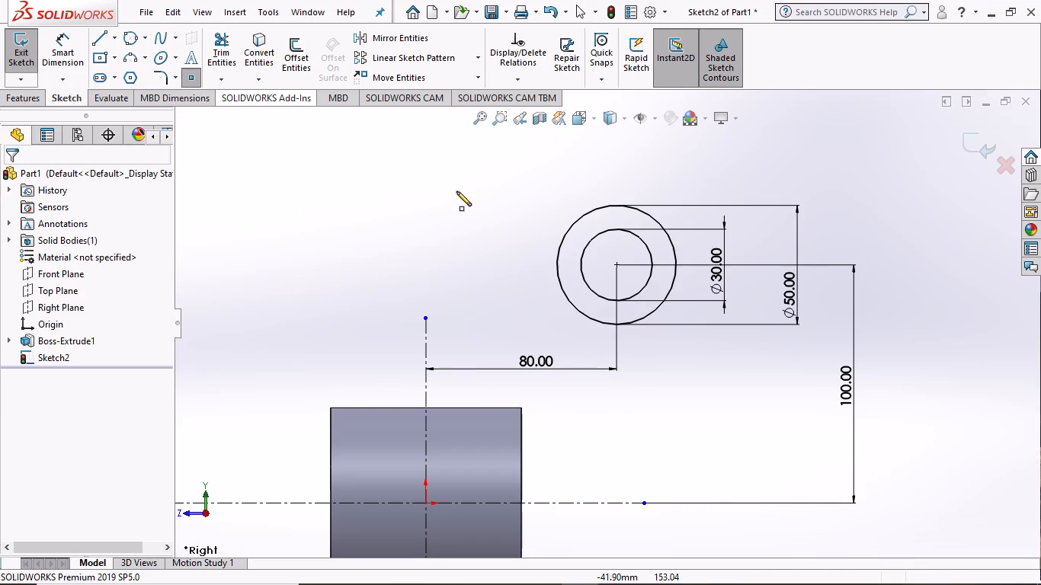
pyautogui.click(617, 325)
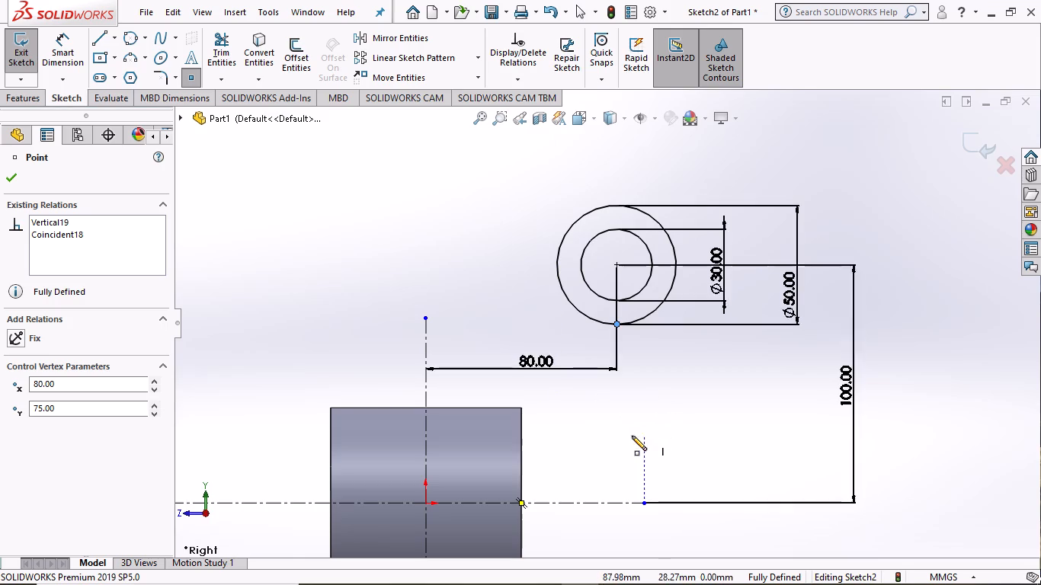
pyautogui.press('Escape')
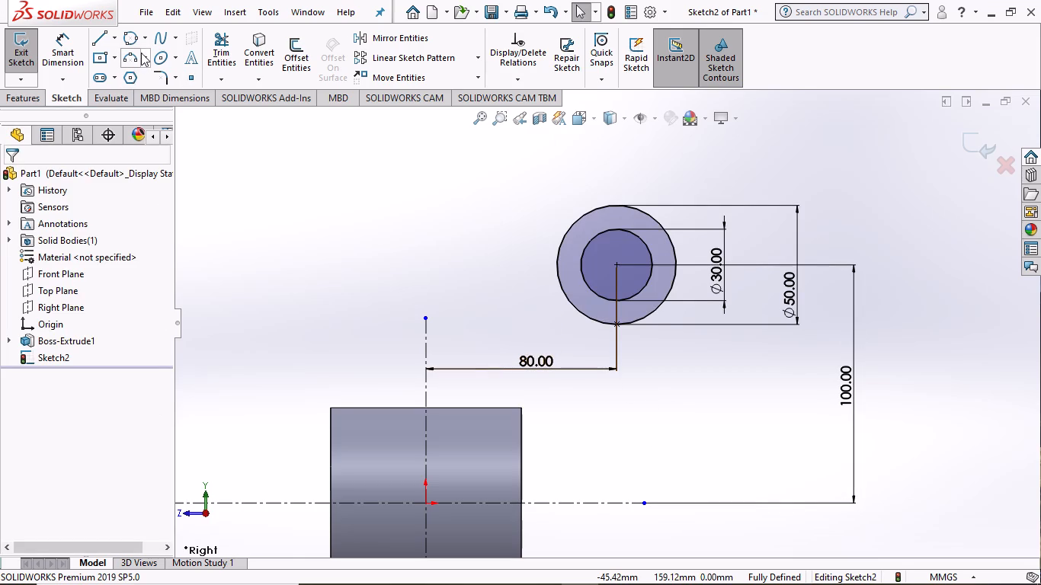
# Sketch a perimeter circle of about 35.3 mm radius from the point below the 50 mm circle to the hub's upper corner.
pyautogui.click(130, 36)
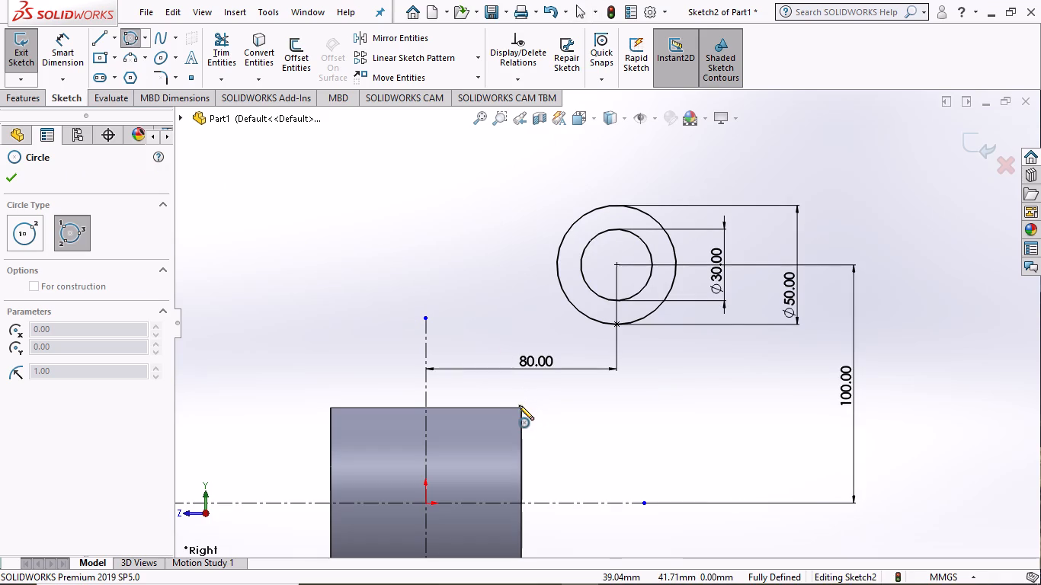
pyautogui.click(618, 324)
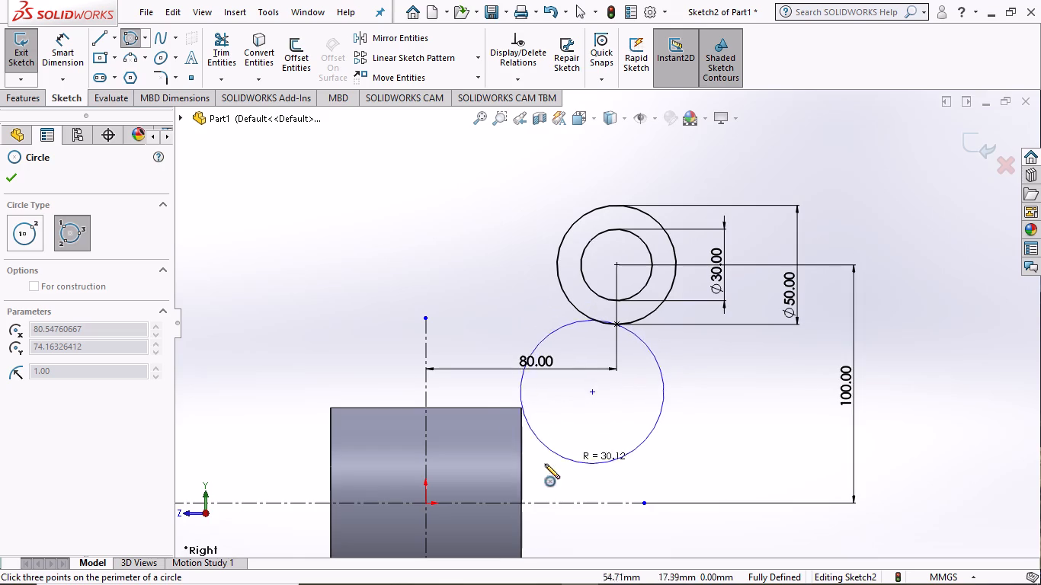
pyautogui.click(525, 494)
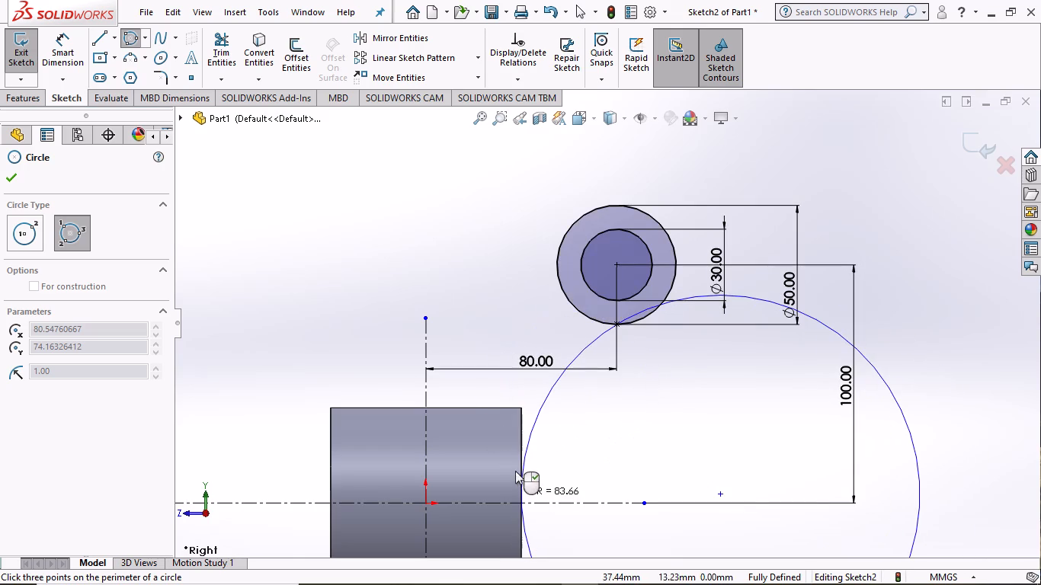
pyautogui.click(520, 408)
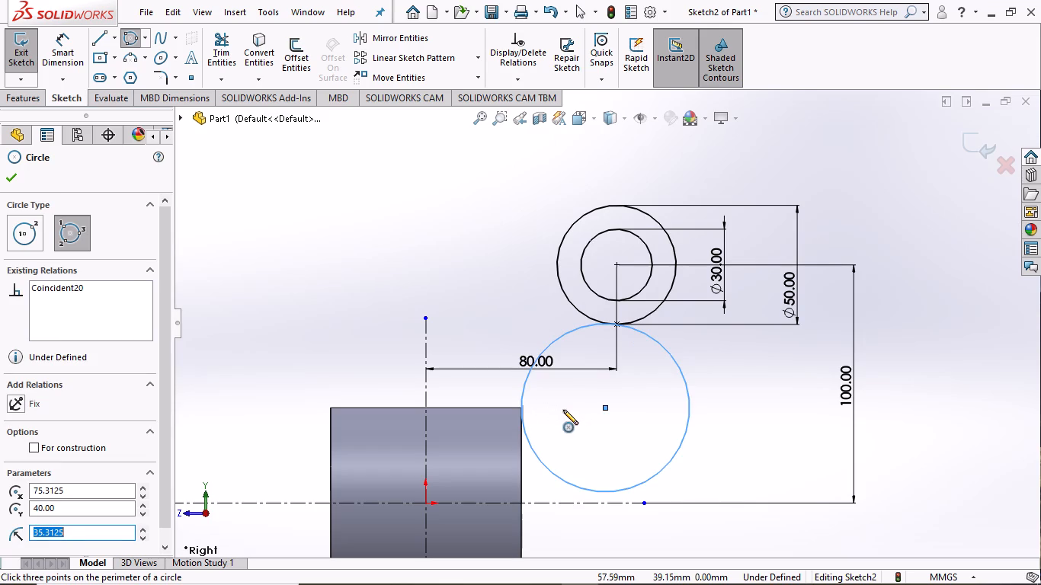
# Examine up close how the perimeter circle meets the hub's upper corner and end edge.
pyautogui.scroll(-5, 563, 410)
pyautogui.scroll(-2, 466, 385)
pyautogui.scroll(-2, 474, 305)
pyautogui.scroll(-2, 578, 352)
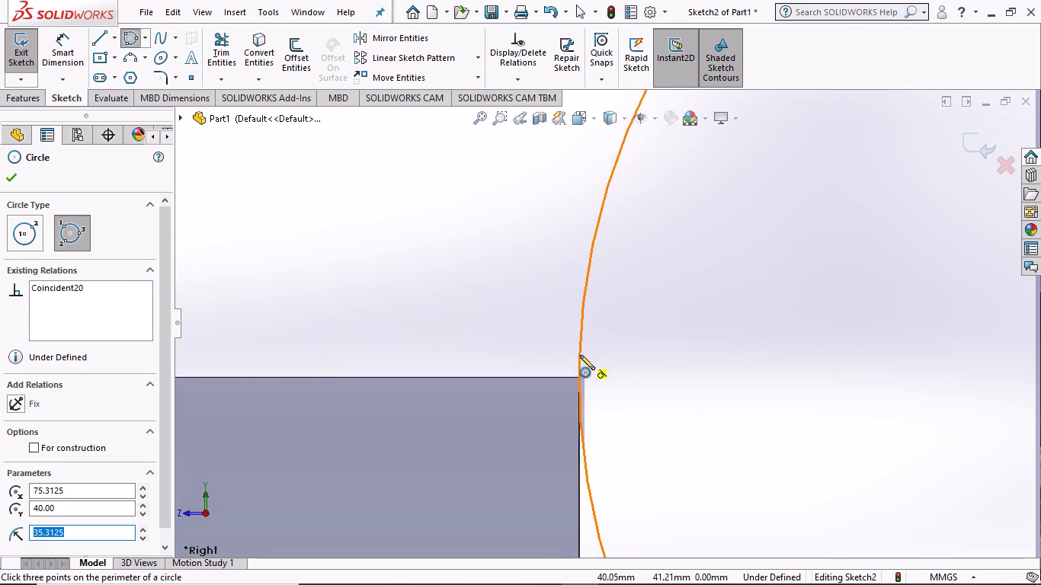
pyautogui.scroll(-4, 602, 436)
pyautogui.scroll(-2, 563, 250)
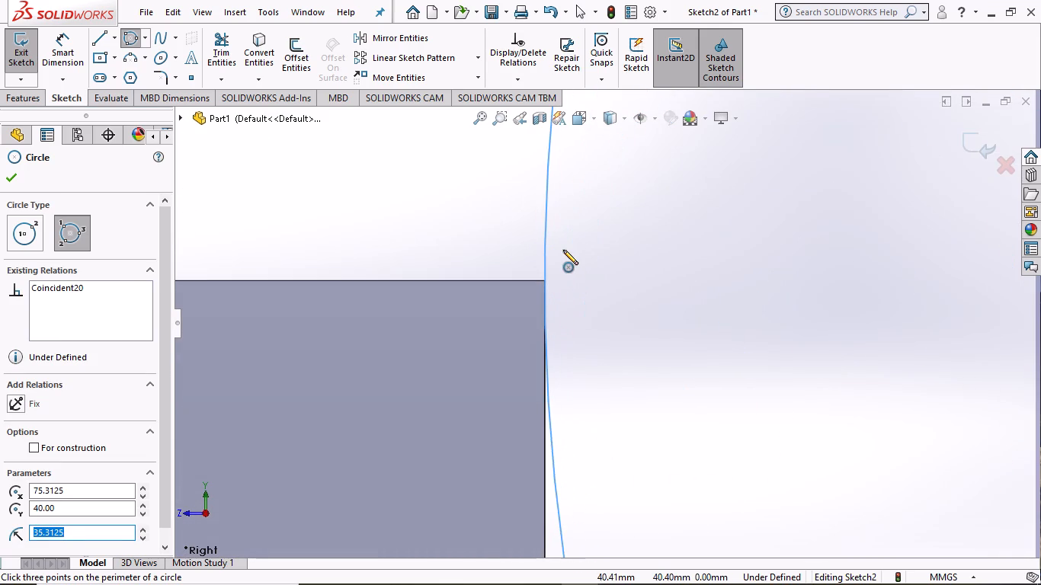
pyautogui.scroll(16, 563, 250)
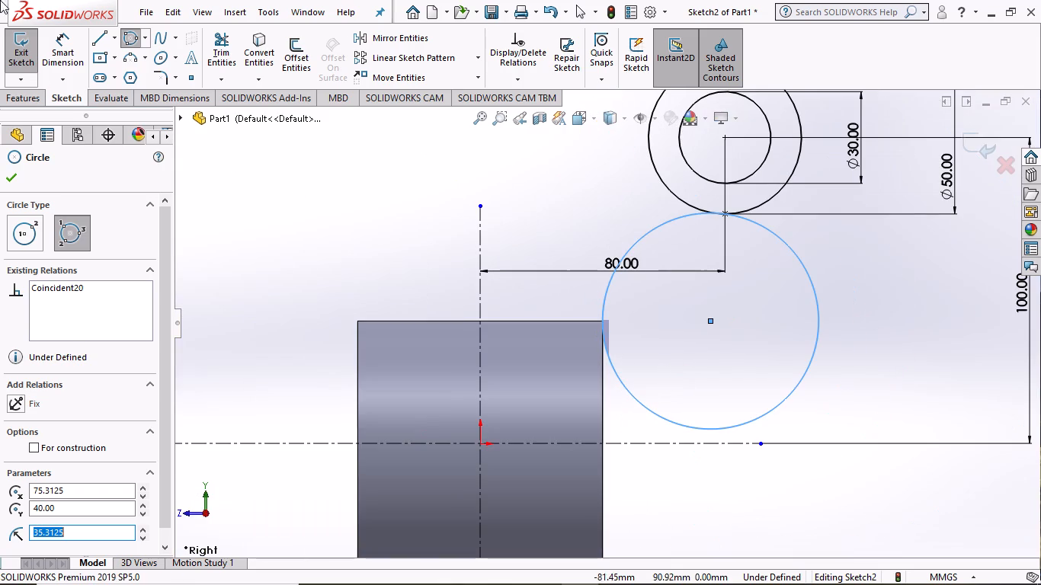
pyautogui.click(11, 177)
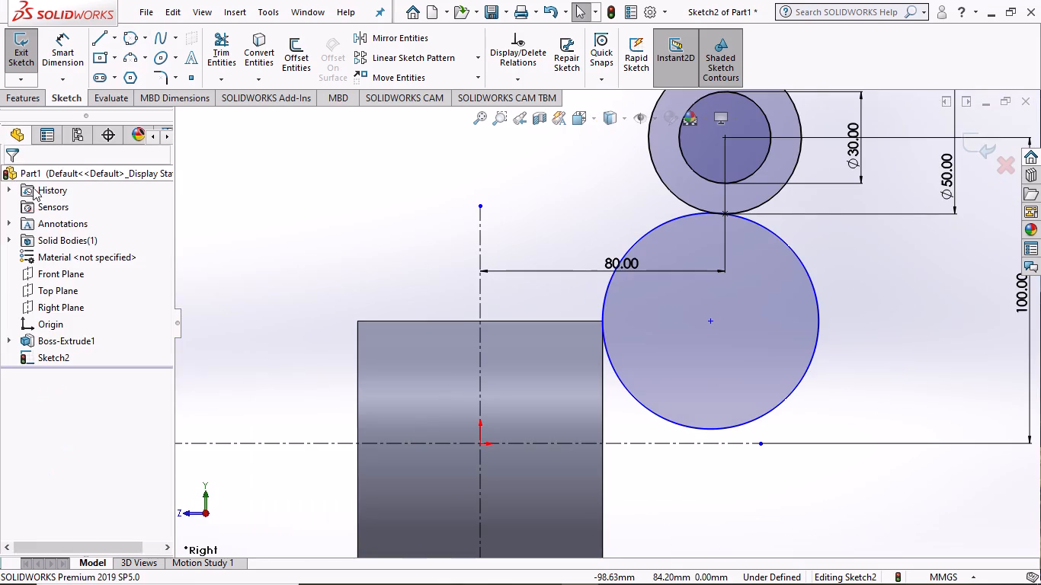
pyautogui.scroll(-2, 594, 322)
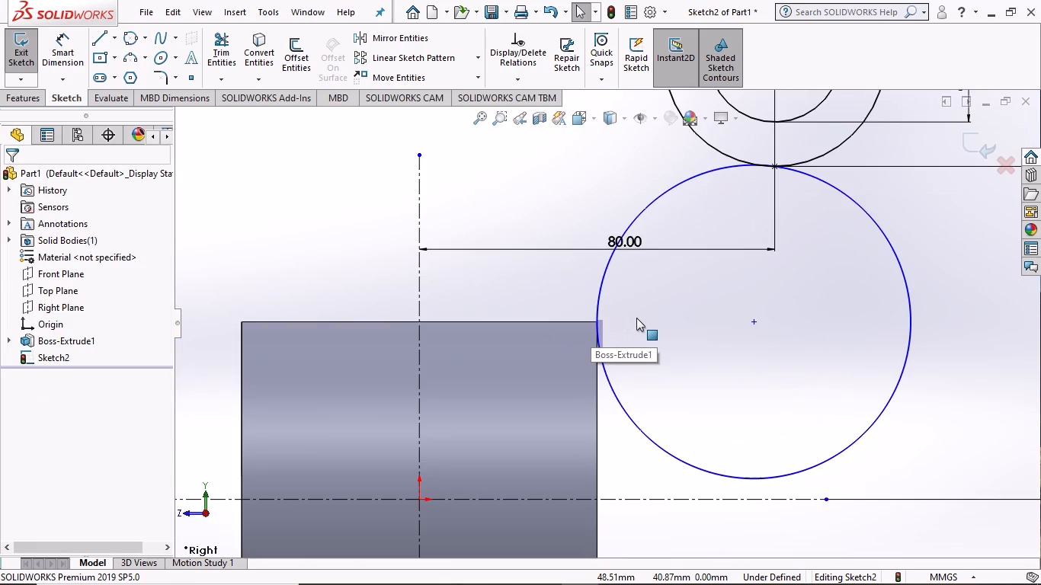
pyautogui.scroll(4, 802, 409)
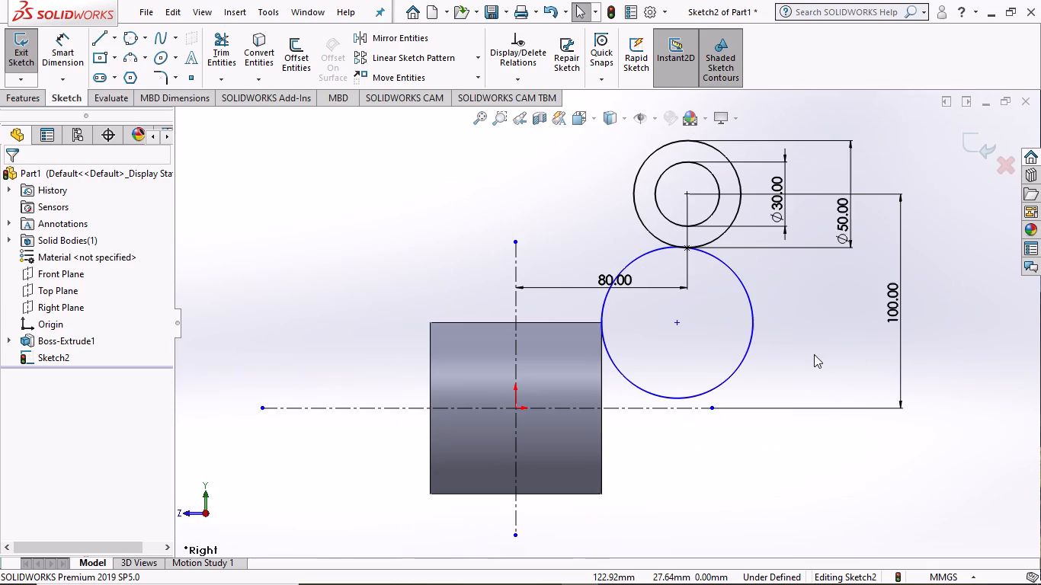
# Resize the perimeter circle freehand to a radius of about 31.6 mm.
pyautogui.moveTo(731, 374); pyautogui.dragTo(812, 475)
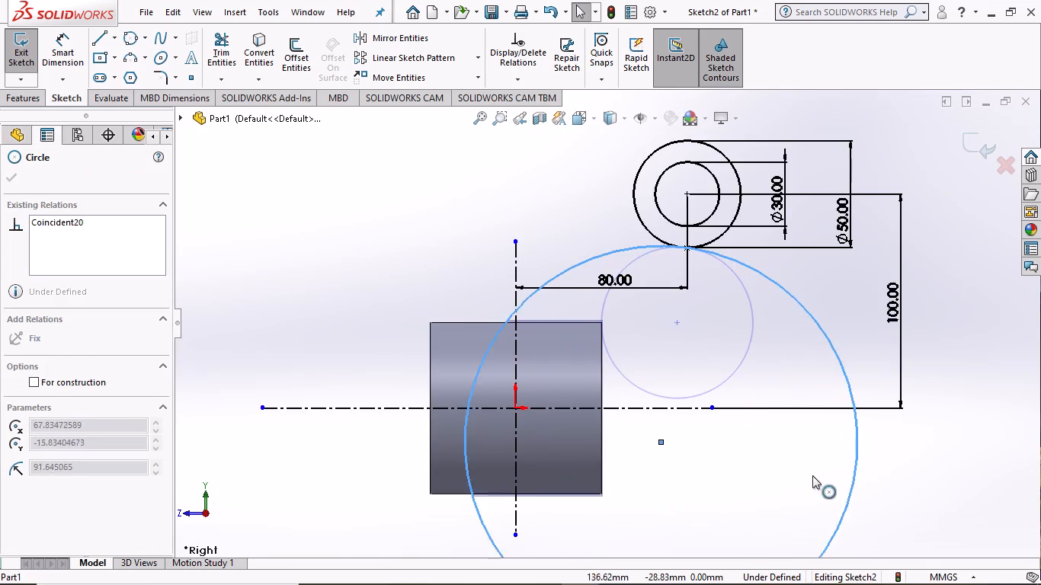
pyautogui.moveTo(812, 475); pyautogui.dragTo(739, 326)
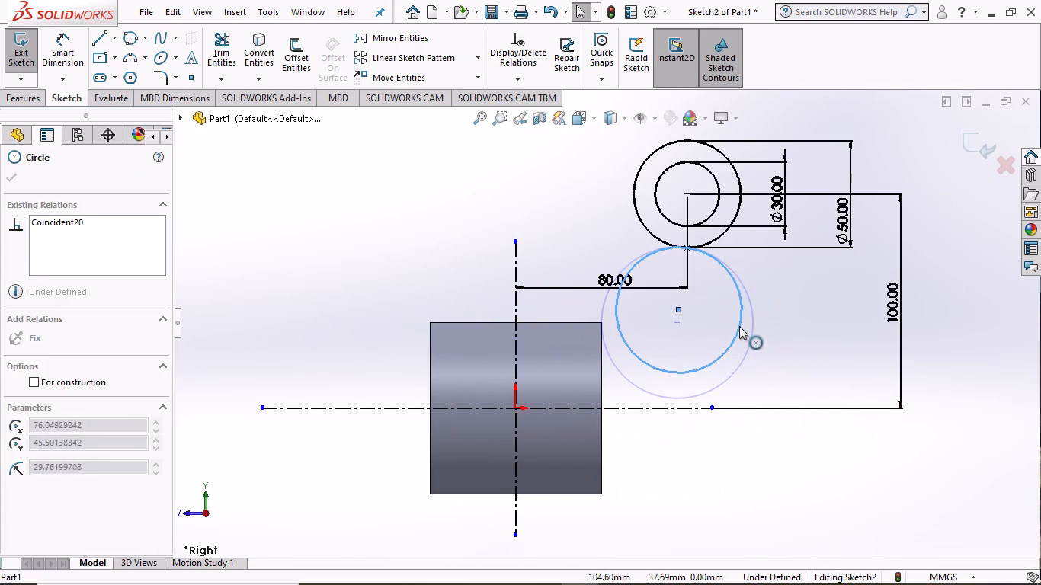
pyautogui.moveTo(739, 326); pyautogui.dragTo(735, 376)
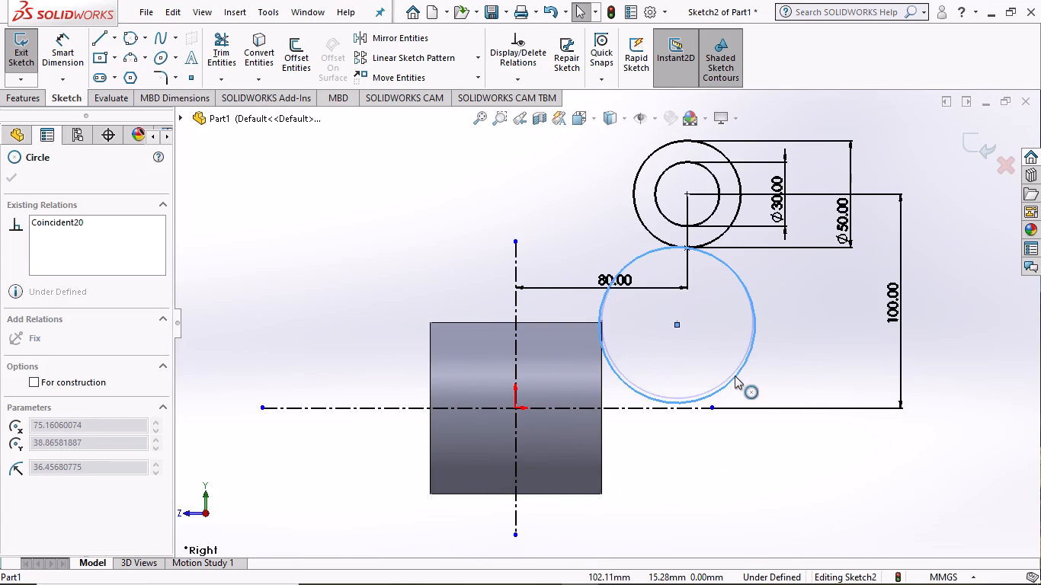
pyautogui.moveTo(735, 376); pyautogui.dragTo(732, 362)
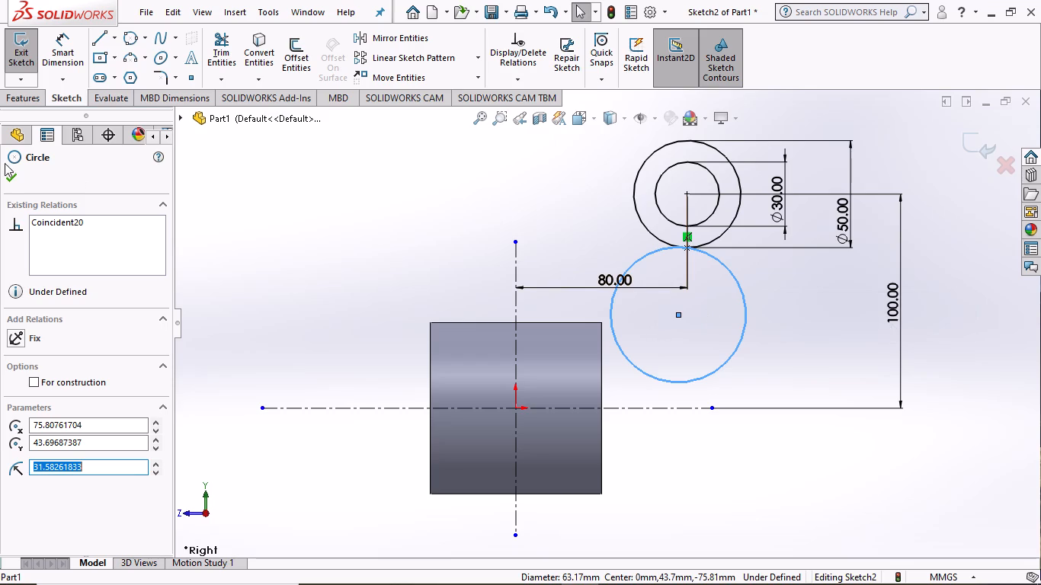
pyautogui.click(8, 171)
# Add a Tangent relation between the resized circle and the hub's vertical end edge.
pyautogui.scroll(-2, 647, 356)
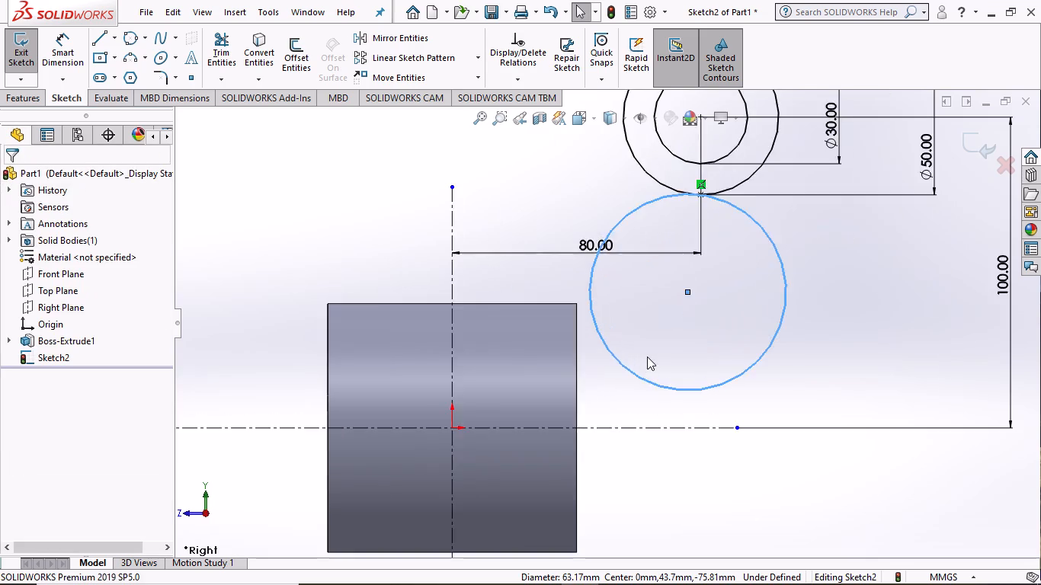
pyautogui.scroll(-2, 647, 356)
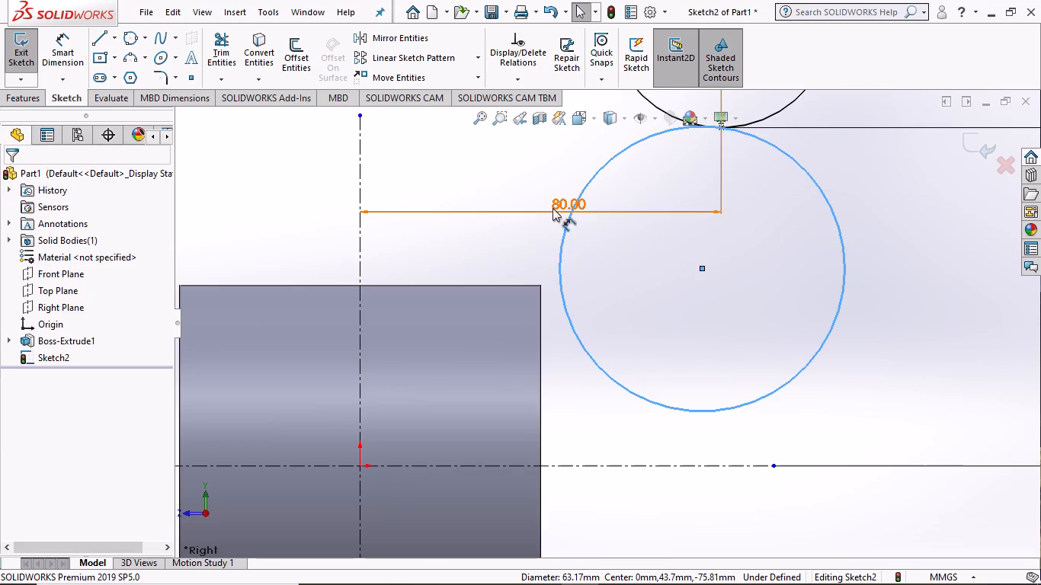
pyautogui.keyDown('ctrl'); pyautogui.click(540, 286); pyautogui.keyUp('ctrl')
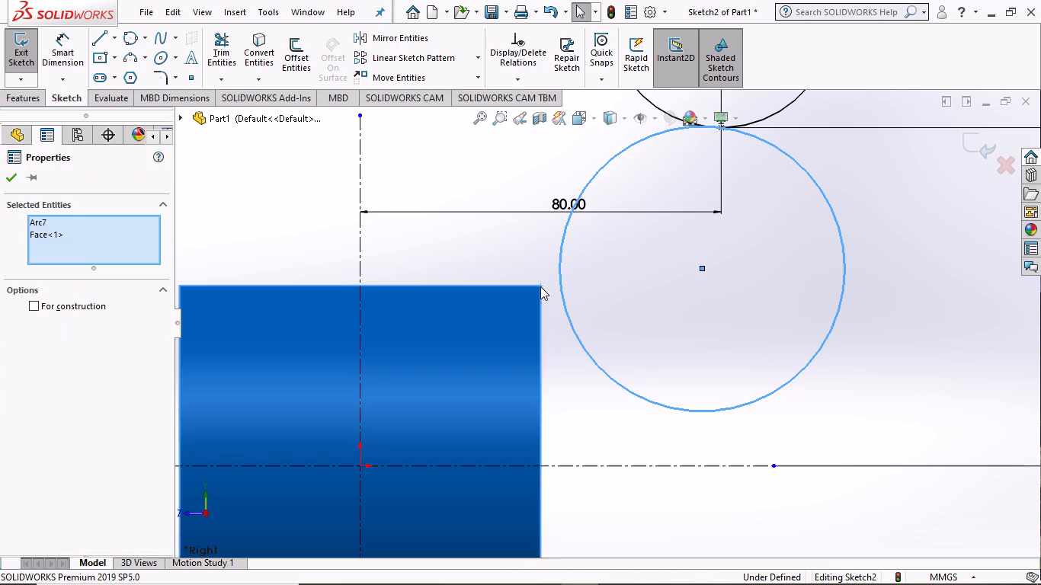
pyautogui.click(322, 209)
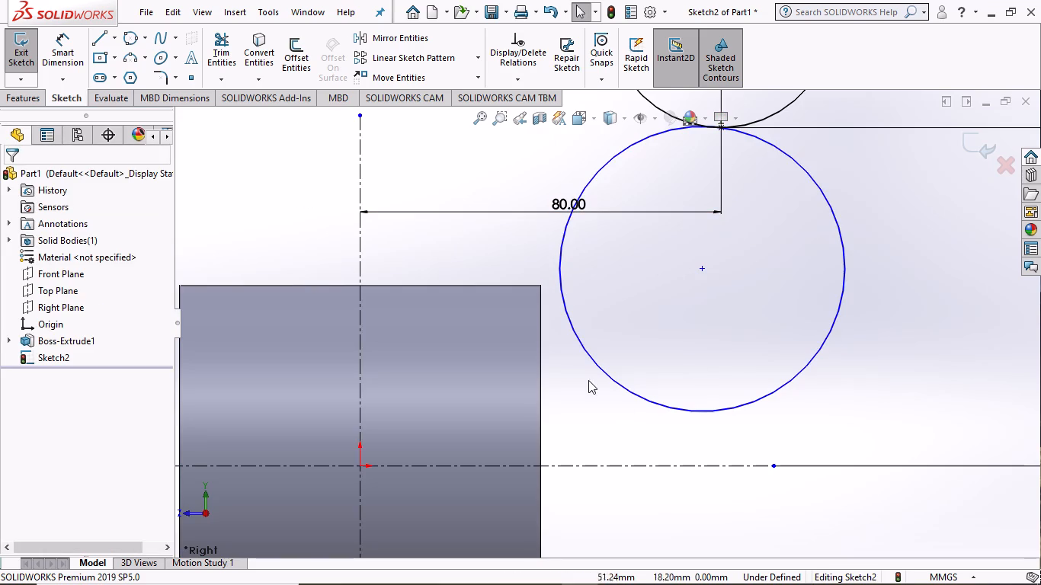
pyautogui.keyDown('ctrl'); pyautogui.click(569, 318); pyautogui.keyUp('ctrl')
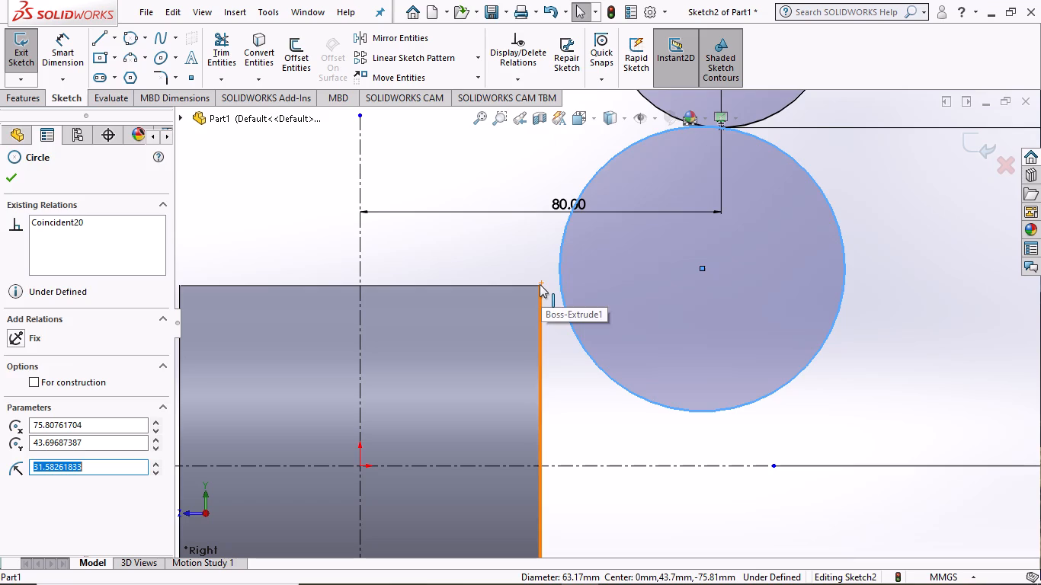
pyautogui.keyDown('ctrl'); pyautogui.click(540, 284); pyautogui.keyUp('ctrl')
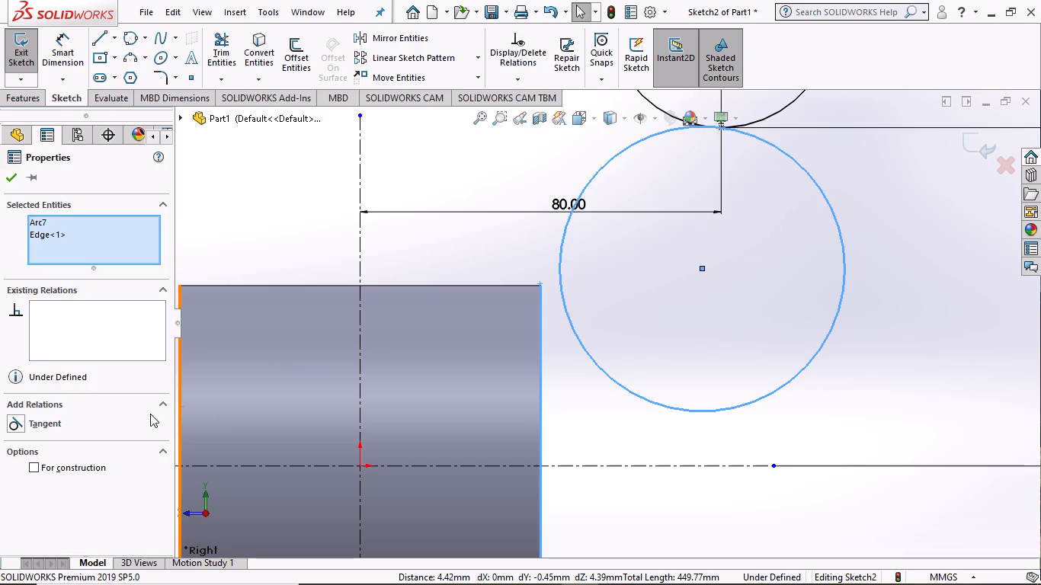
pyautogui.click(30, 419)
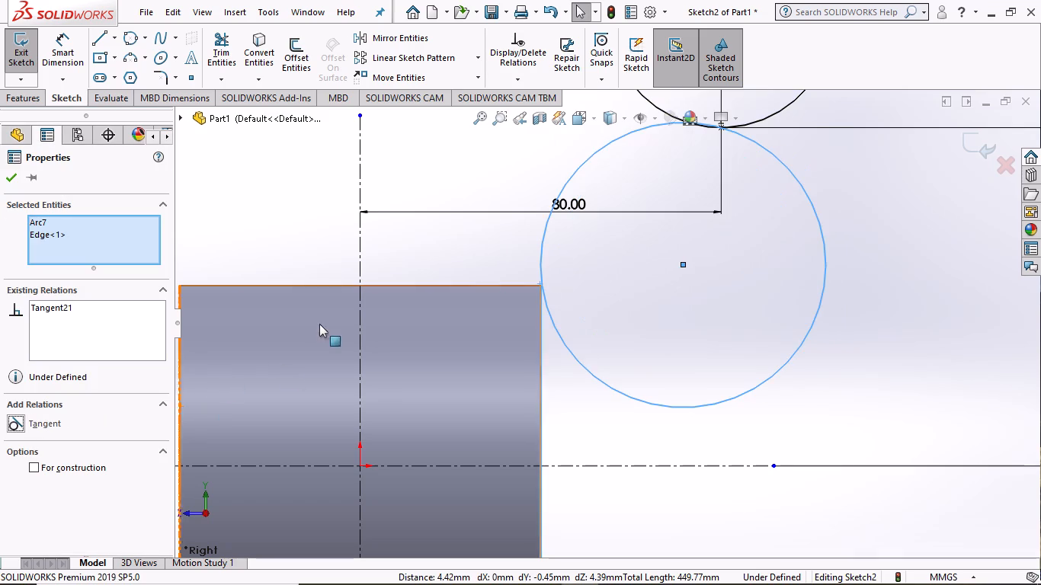
# Examine where the tangent circle meets the hub's upper corner and the bottom of the 50 mm circle.
pyautogui.scroll(-5, 546, 280)
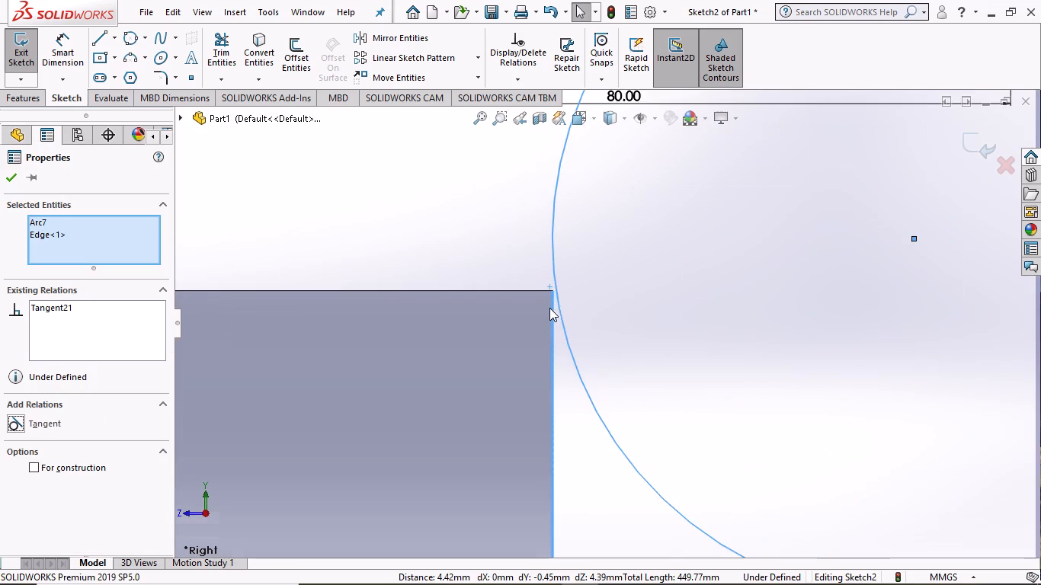
pyautogui.scroll(-4, 565, 299)
pyautogui.scroll(6, 565, 299)
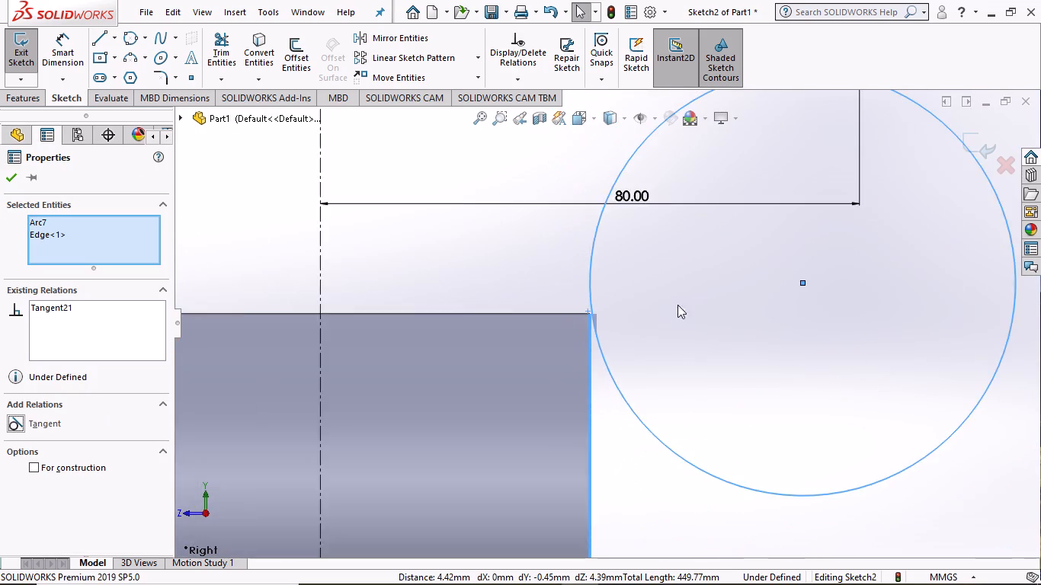
pyautogui.scroll(3, 677, 305)
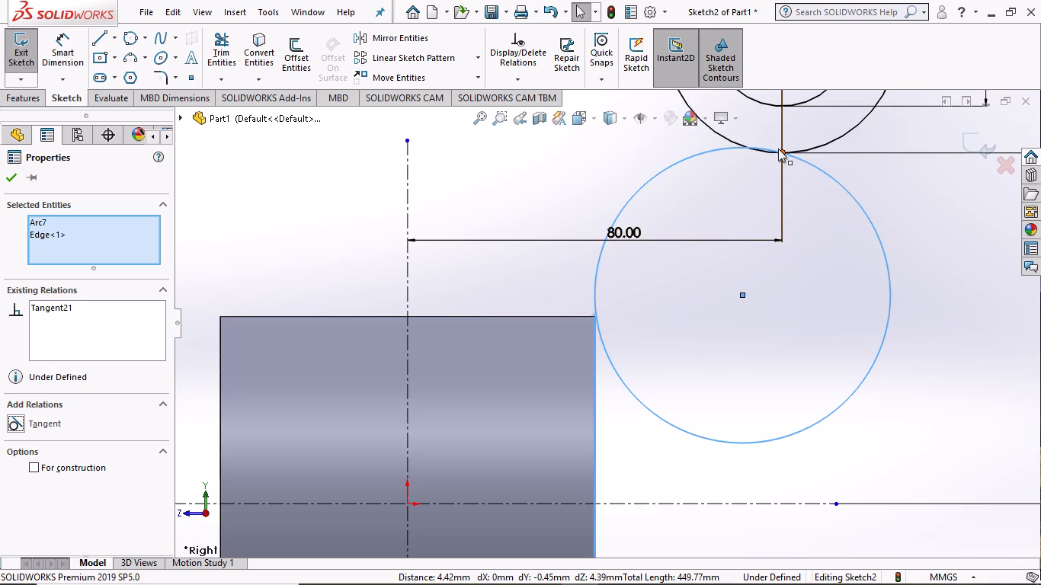
pyautogui.scroll(-2, 778, 149)
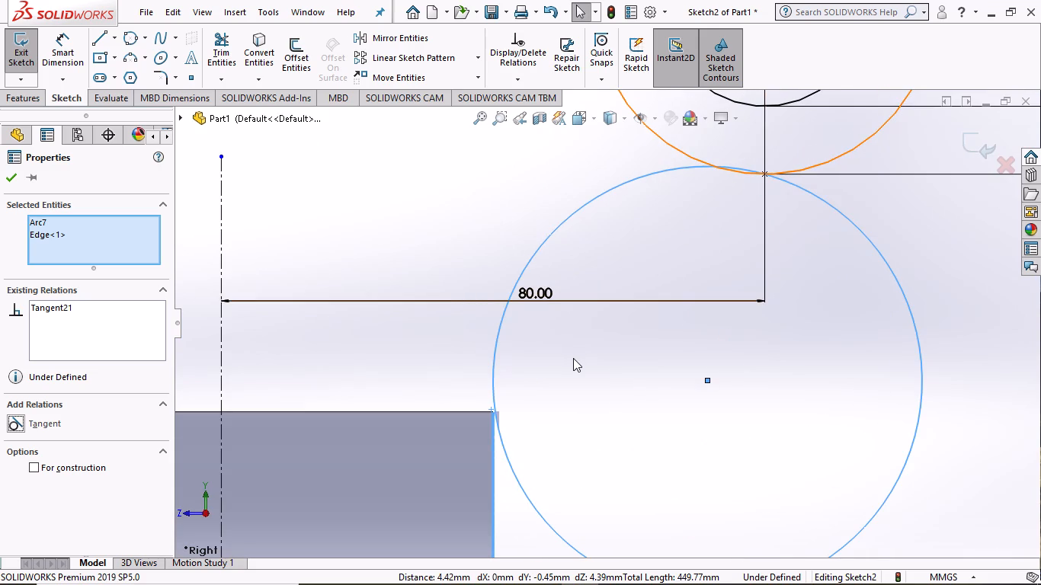
# Undo the sketch edits back through the tangent relation, the perimeter circle and the point below the 50 mm circle.
pyautogui.hotkey('ctrl', 'z')
pyautogui.hotkey('ctrl', 'z')
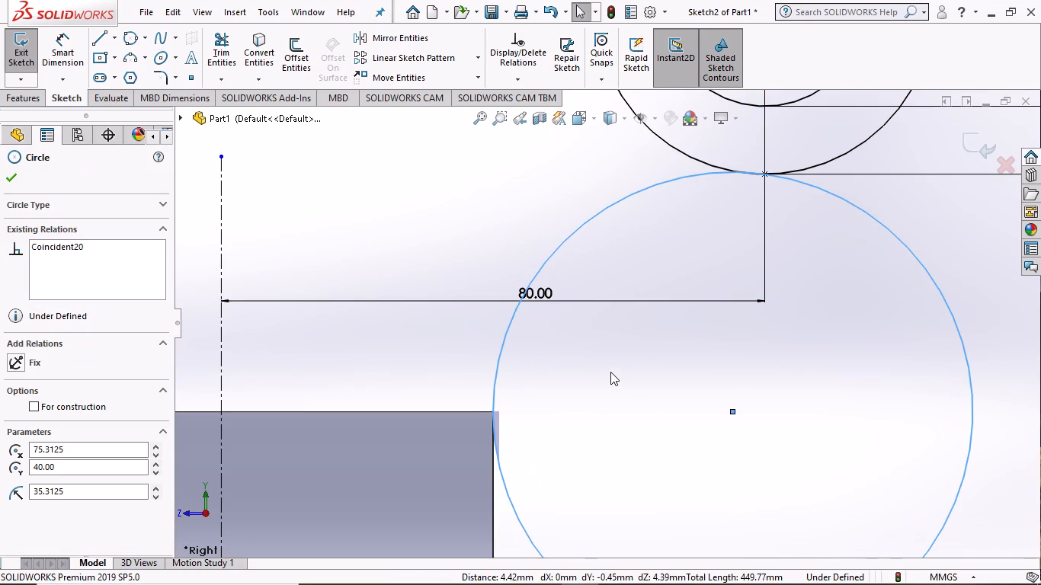
pyautogui.hotkey('ctrl', 'z')
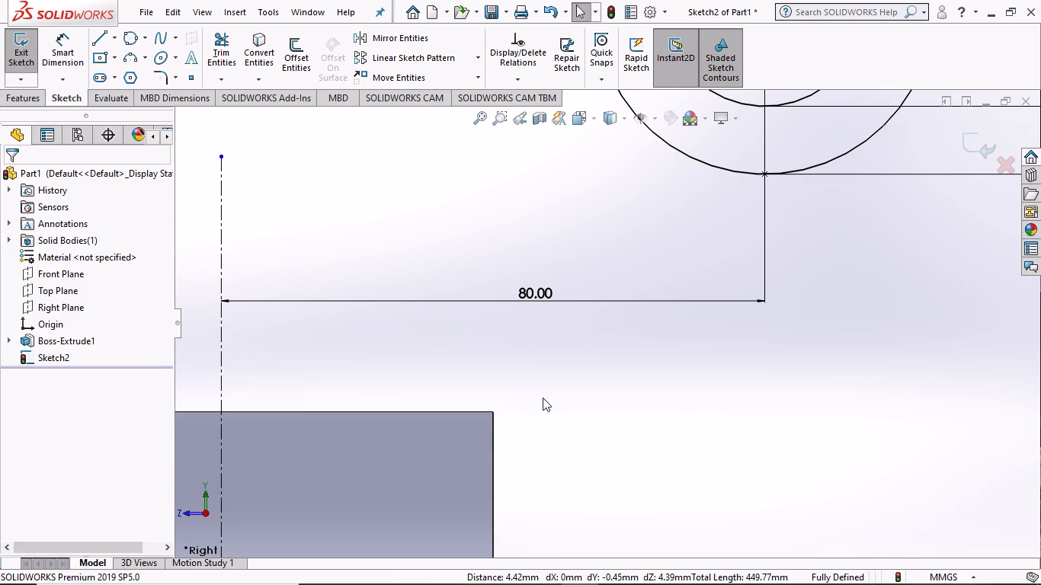
pyautogui.hotkey('ctrl', 'z')
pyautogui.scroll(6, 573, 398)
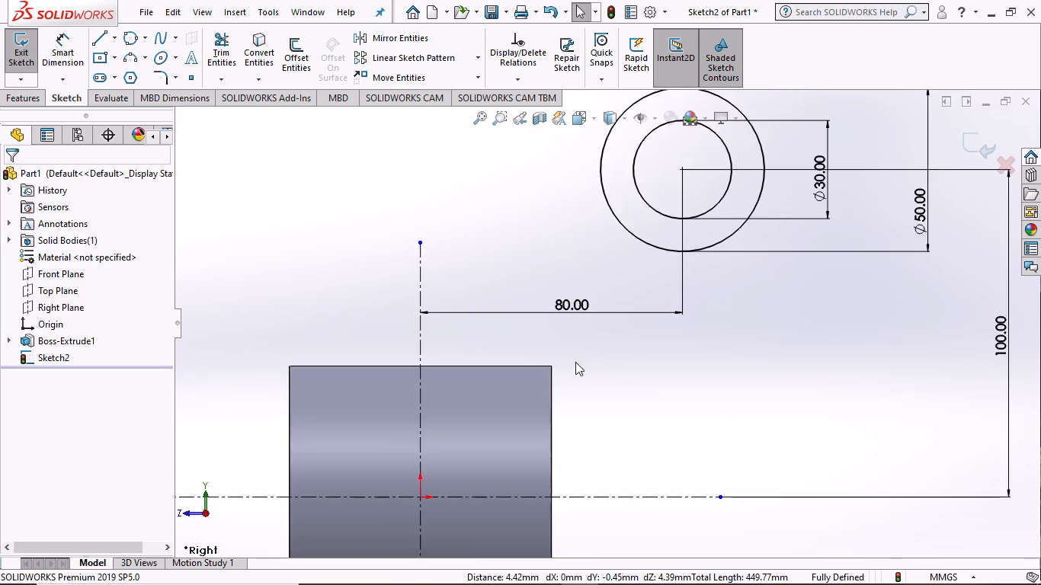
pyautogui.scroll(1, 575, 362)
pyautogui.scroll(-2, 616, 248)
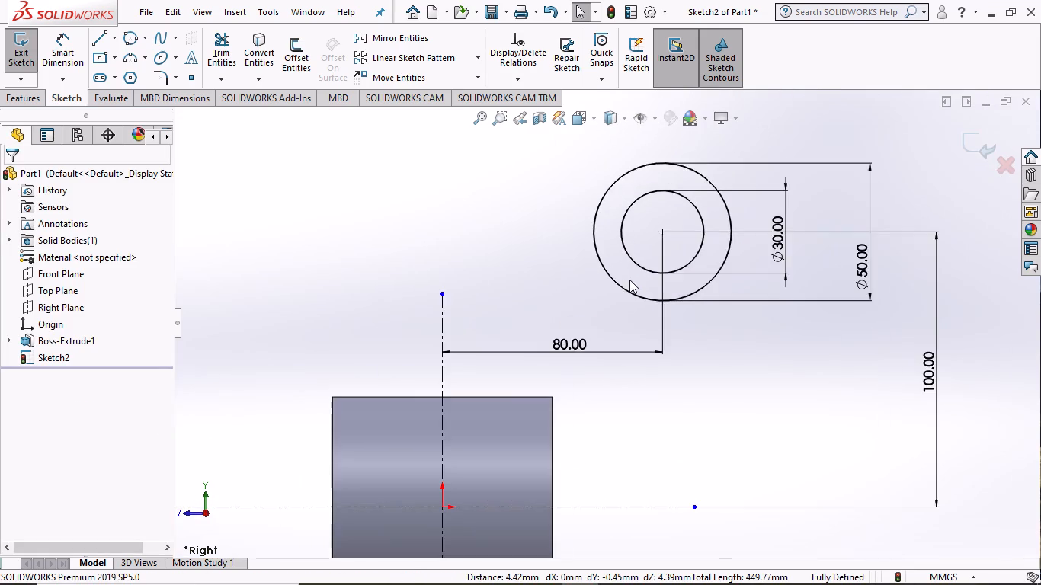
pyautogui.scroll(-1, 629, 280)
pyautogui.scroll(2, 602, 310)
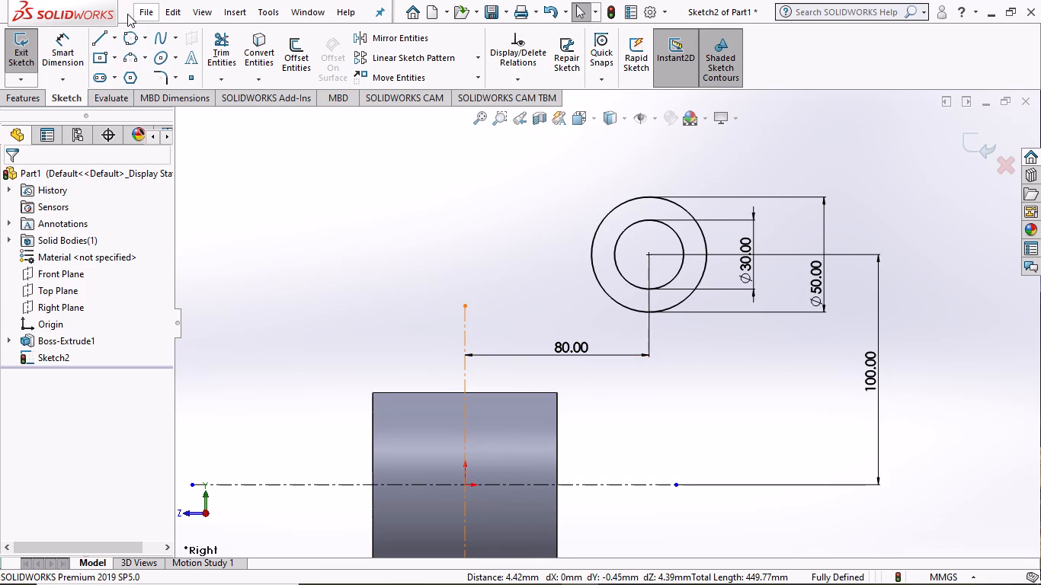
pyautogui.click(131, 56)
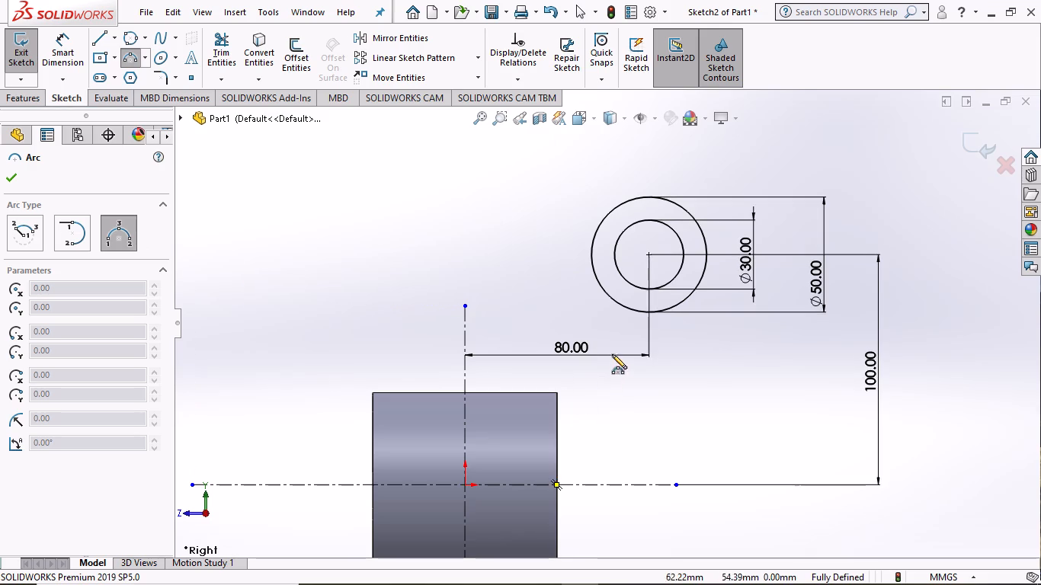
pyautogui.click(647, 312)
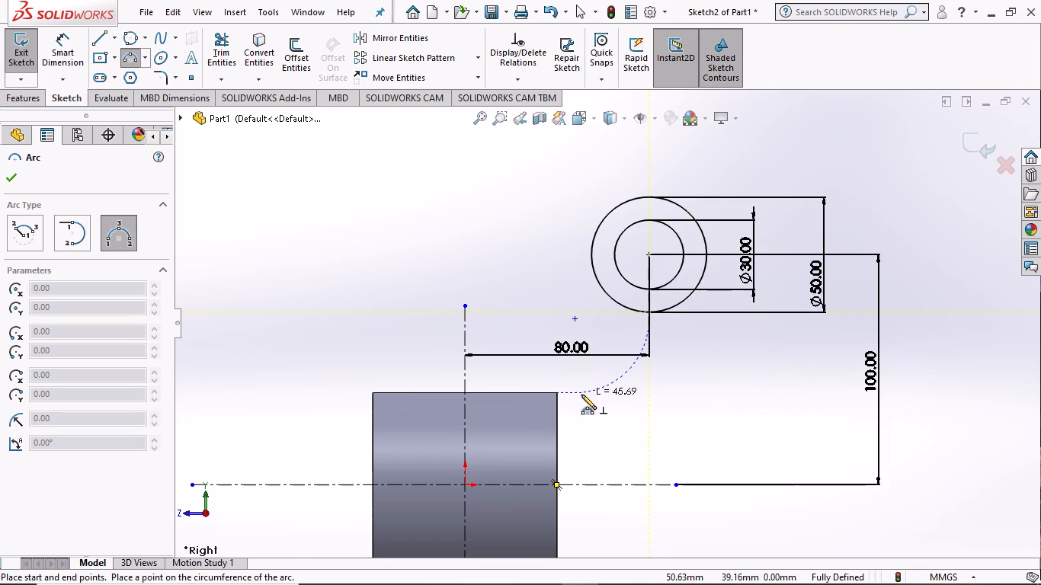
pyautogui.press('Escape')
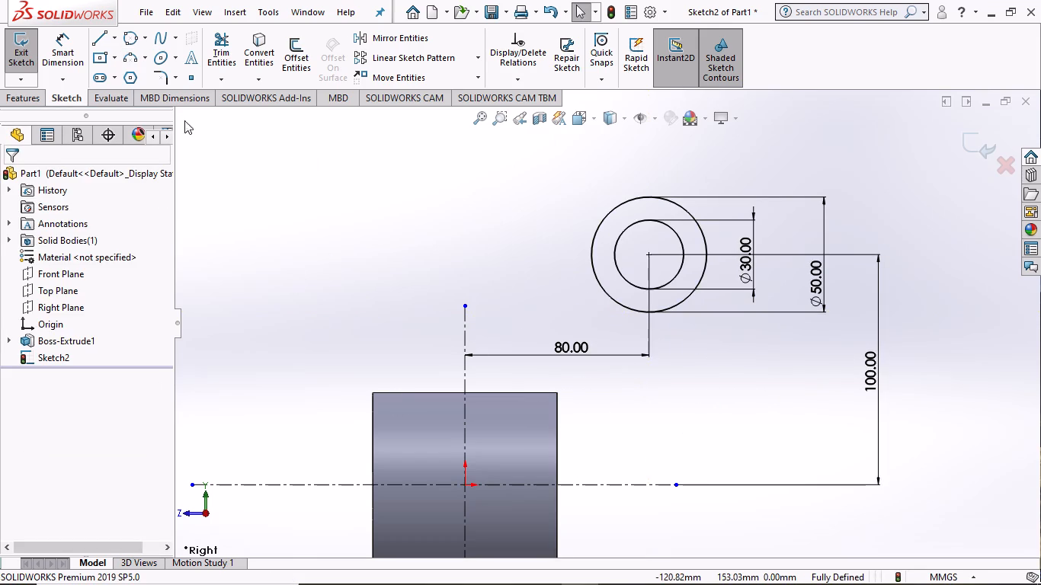
# Sketch a 90° three-point arc of about 37.6 mm radius from the hub's upper corner to the bottom of the 50 mm circle.
pyautogui.click(127, 56)
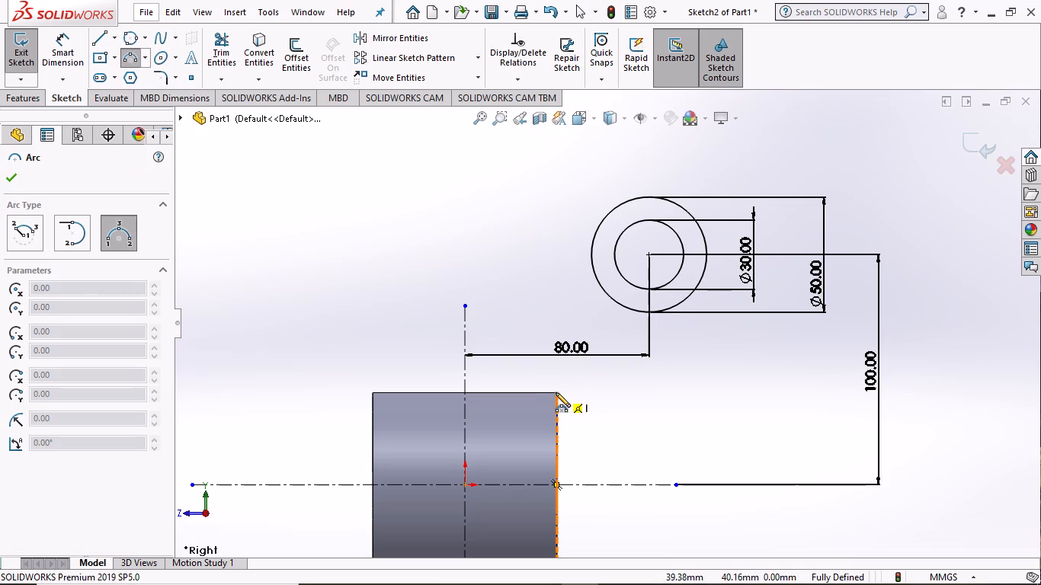
pyautogui.click(558, 391)
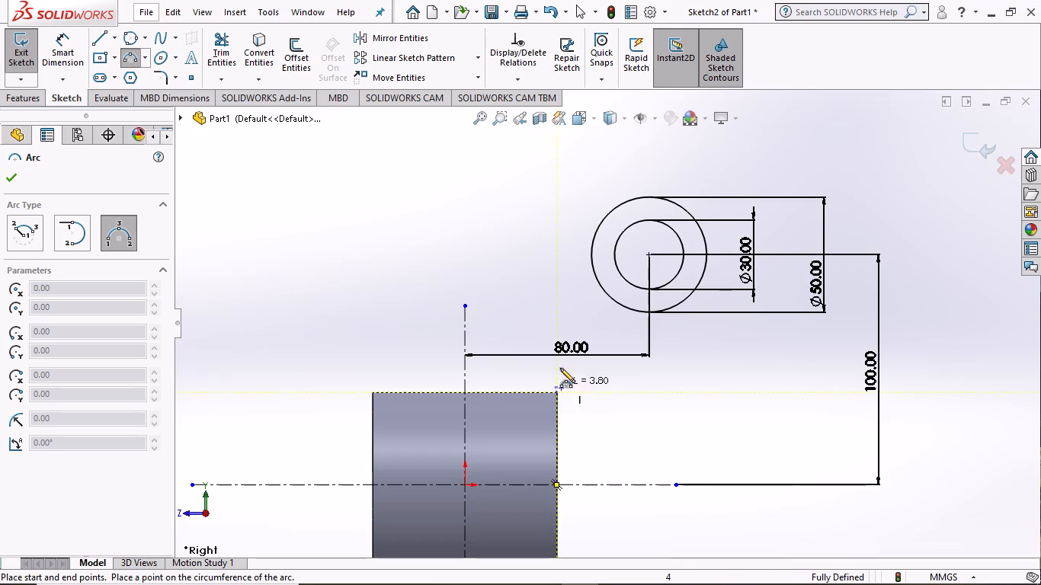
pyautogui.click(649, 312)
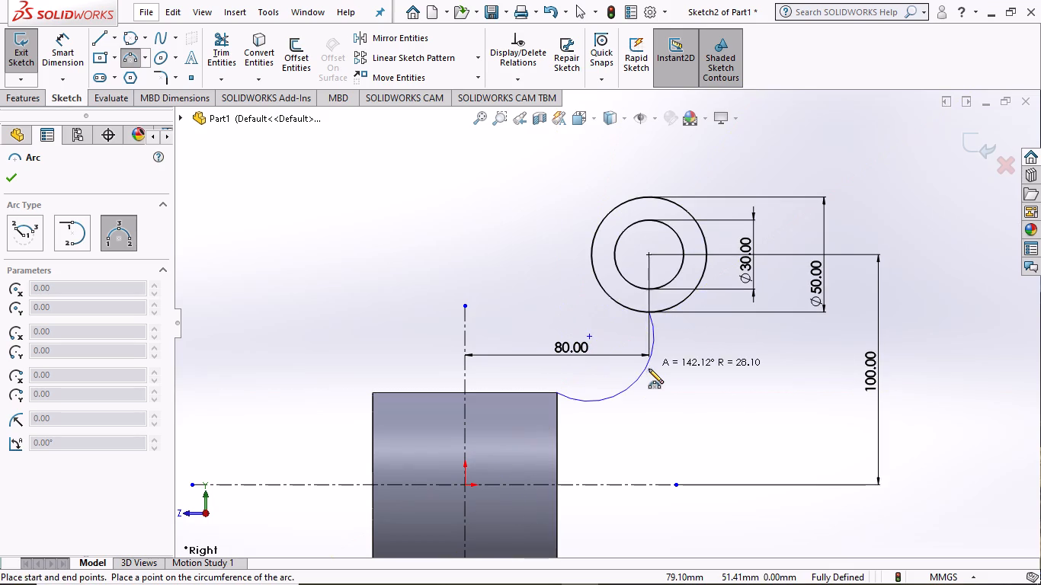
pyautogui.click(607, 318)
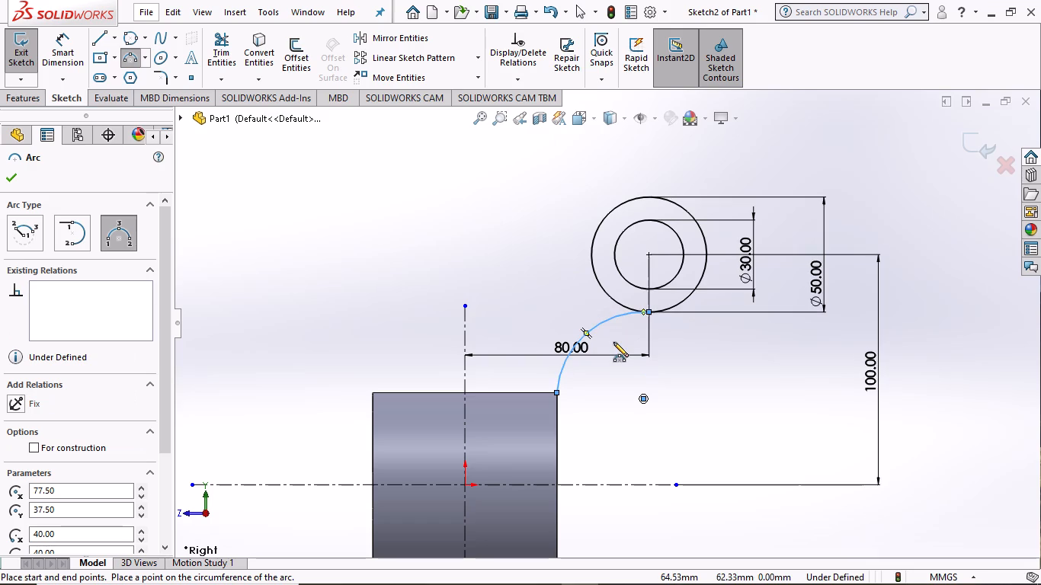
pyautogui.press('Escape')
pyautogui.scroll(-4, 554, 355)
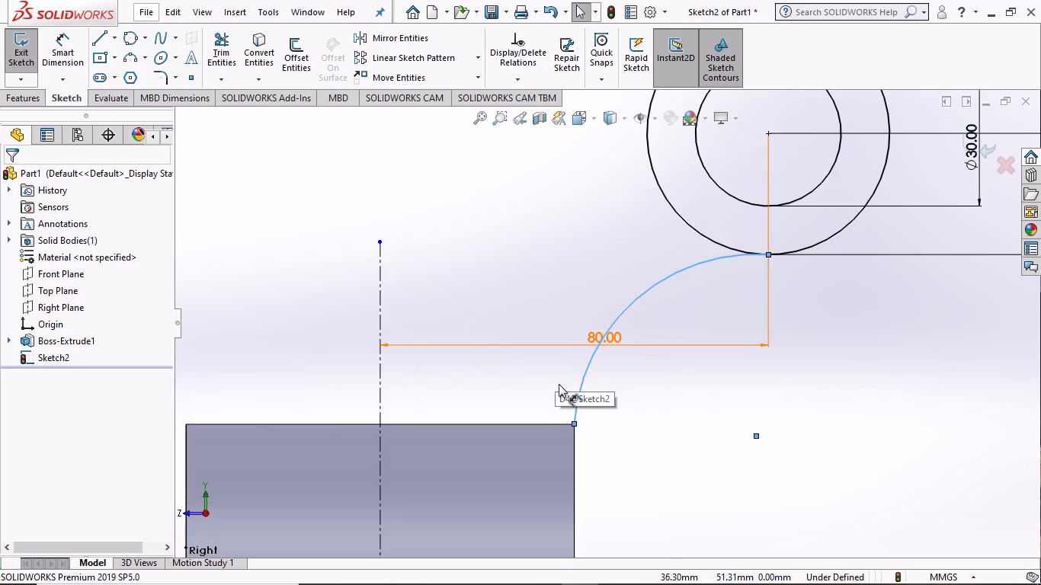
pyautogui.scroll(2, 559, 387)
pyautogui.scroll(1, 630, 488)
pyautogui.moveTo(634, 408); pyautogui.dragTo(565, 441, button='middle')
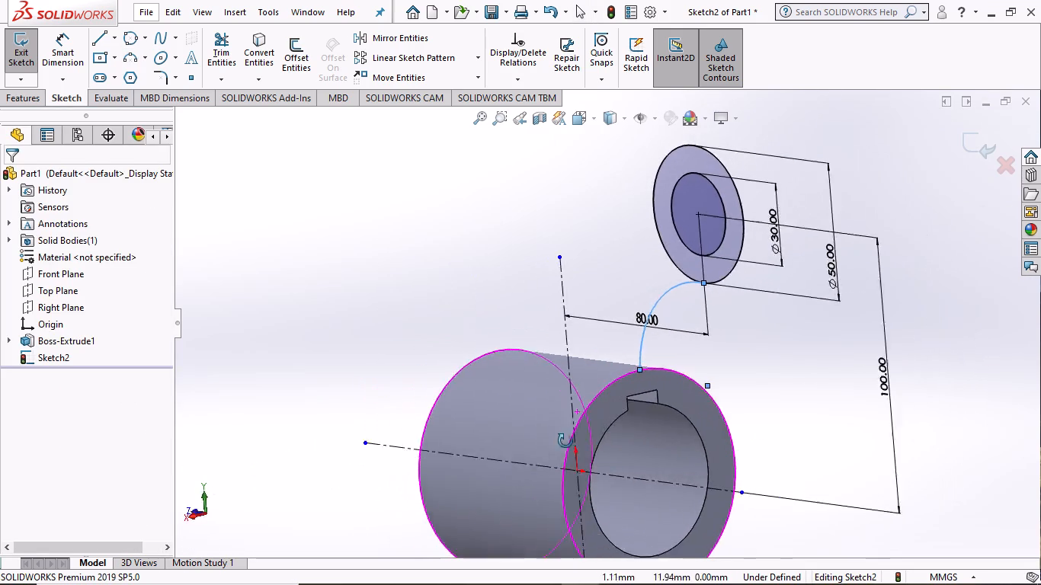
# Inspect the arc between the hub and the ring from several angles, ending in the Right view.
pyautogui.moveTo(565, 441); pyautogui.dragTo(385, 494, button='middle')
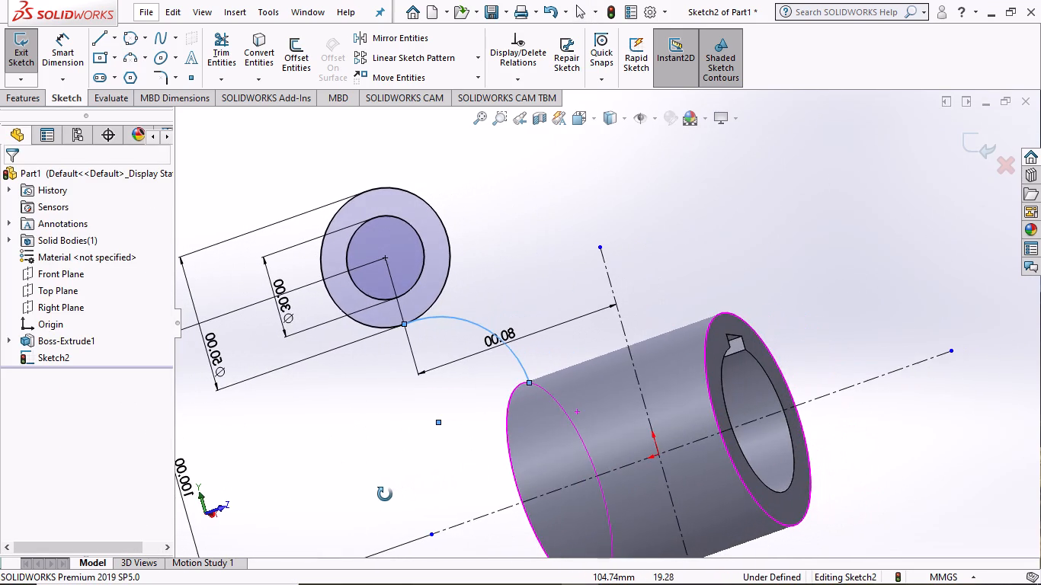
pyautogui.moveTo(385, 494); pyautogui.dragTo(721, 420, button='middle')
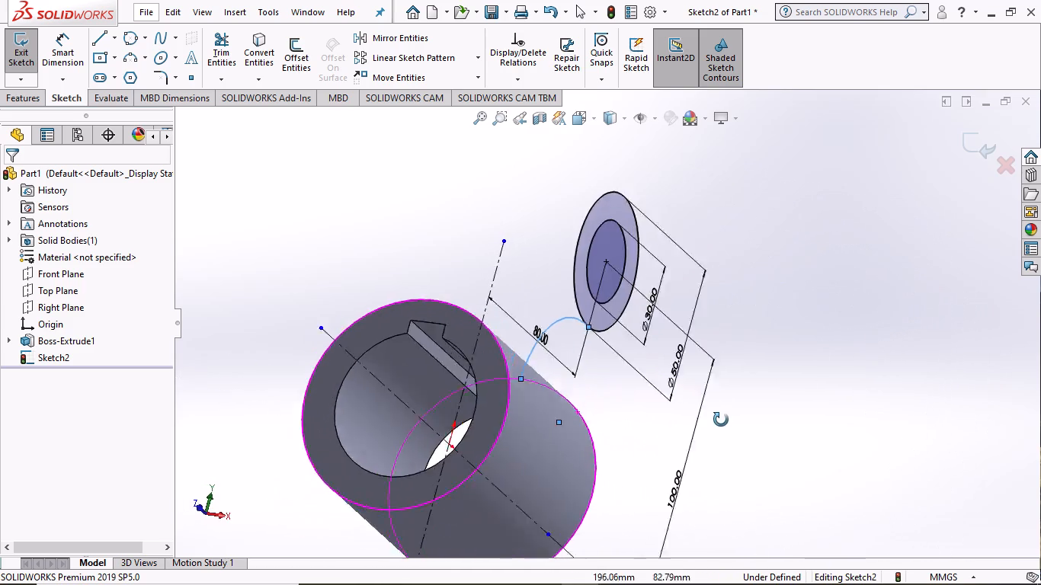
pyautogui.moveTo(721, 420); pyautogui.dragTo(612, 494, button='middle')
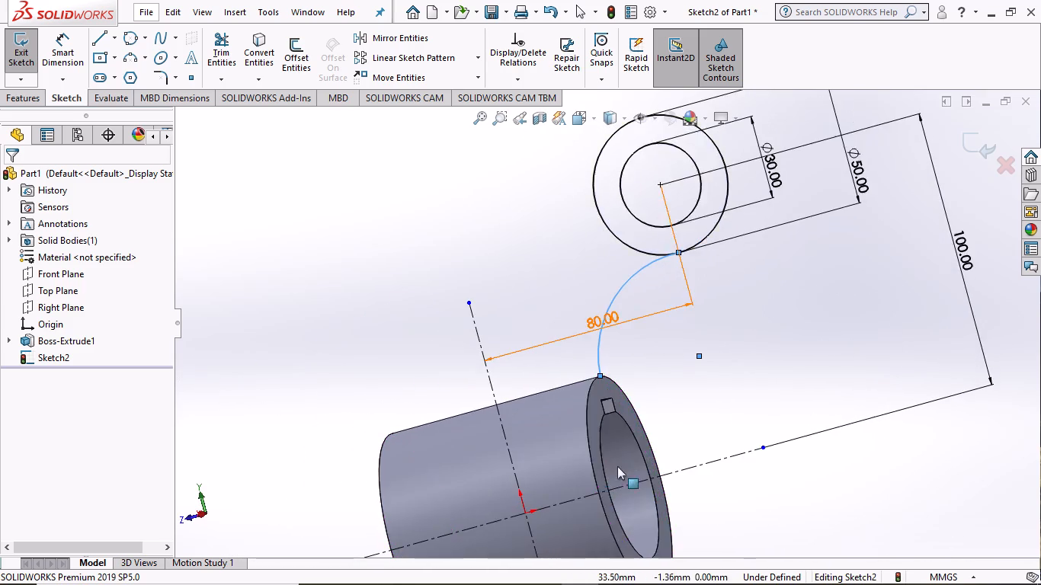
pyautogui.scroll(-2, 663, 353)
pyautogui.scroll(4, 647, 376)
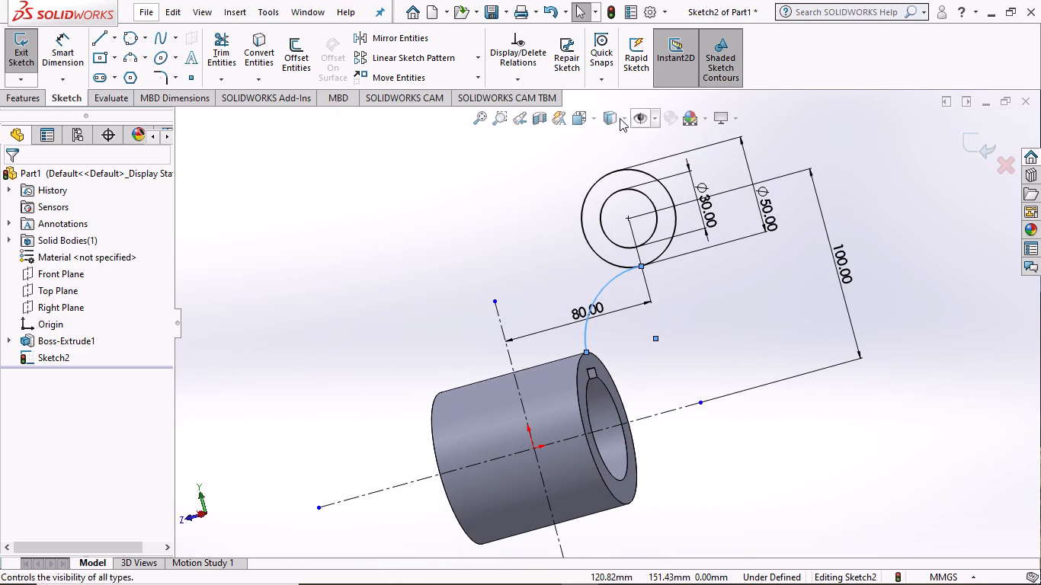
pyautogui.click(572, 114)
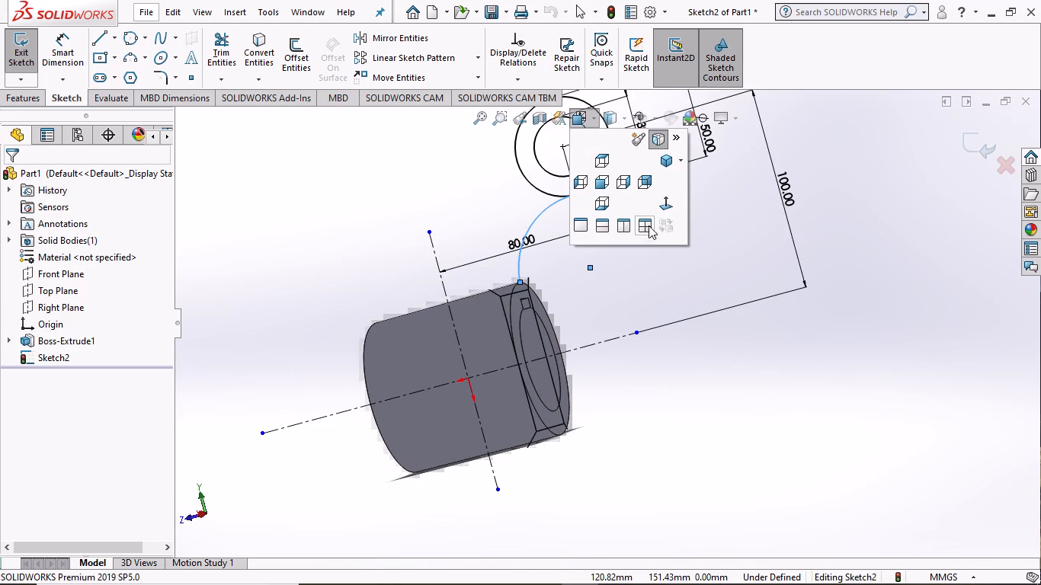
pyautogui.click(620, 183)
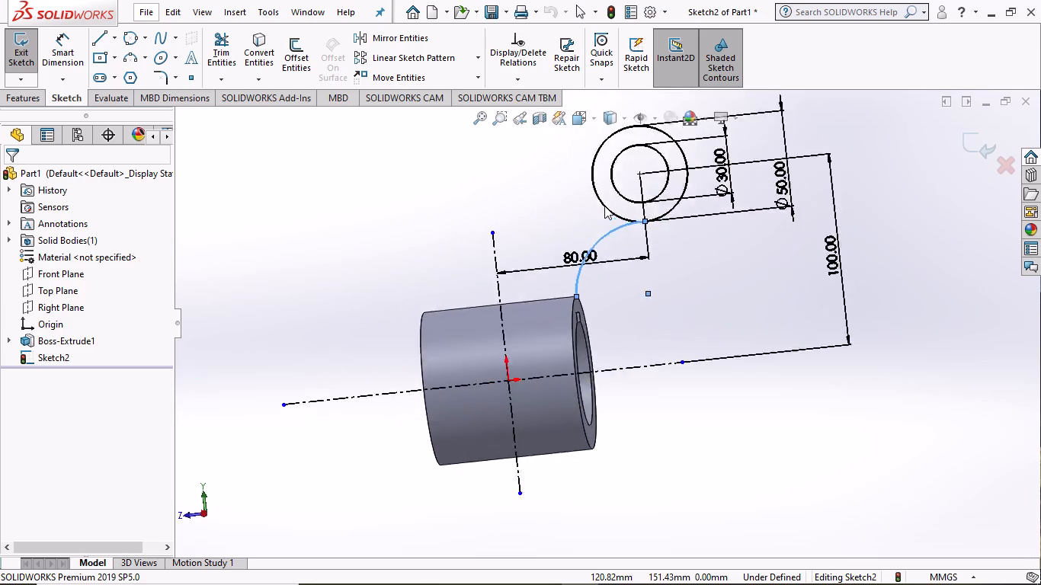
pyautogui.scroll(-1, 651, 305)
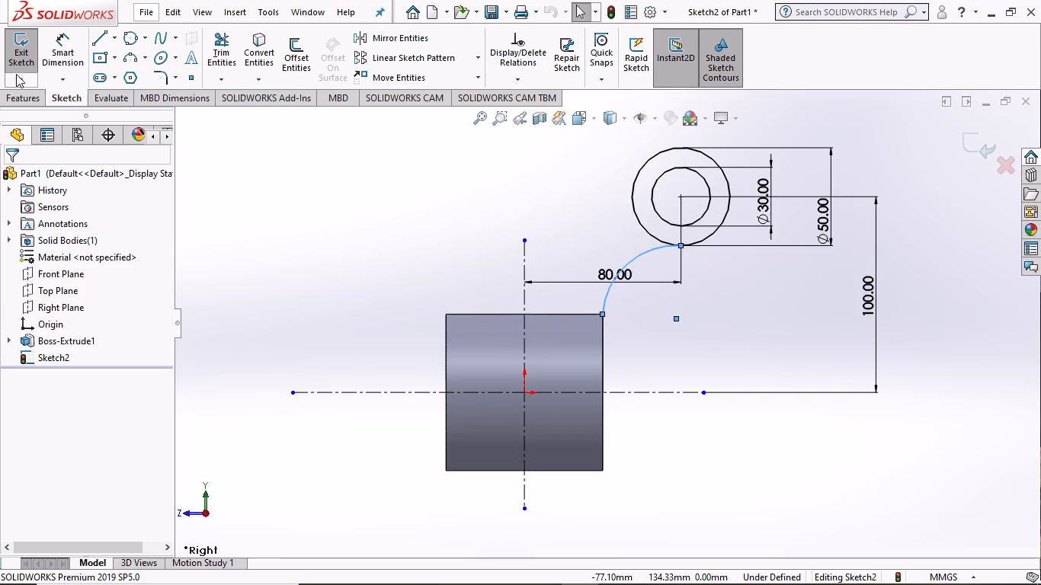
# Dimension the connecting arc between the hub corner and the 50 mm circle with a radius of 30 mm.
pyautogui.click(73, 46)
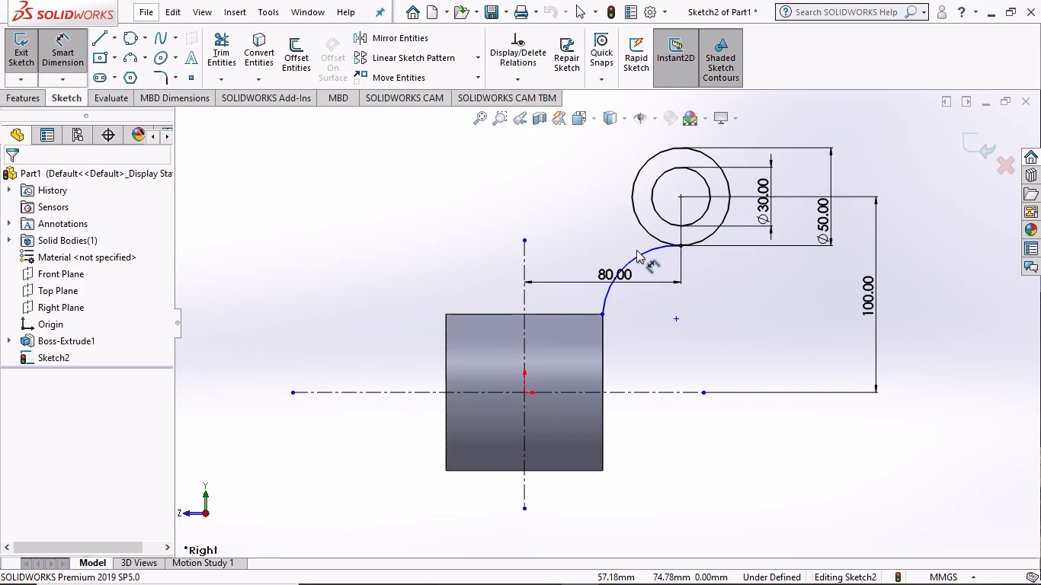
pyautogui.click(637, 252)
pyautogui.click(595, 216)
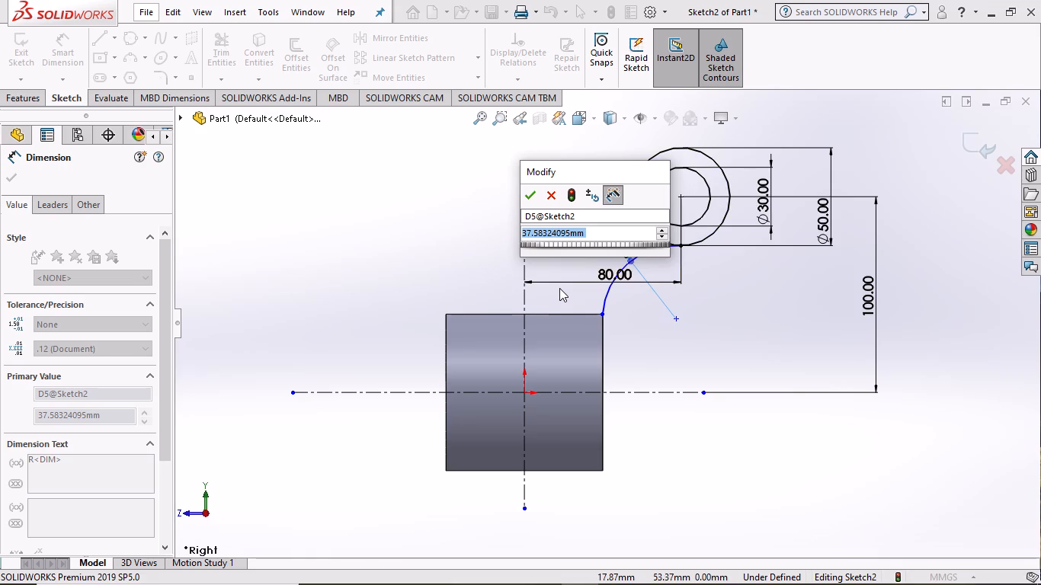
pyautogui.press('3')
pyautogui.press('0')
pyautogui.press('Return')
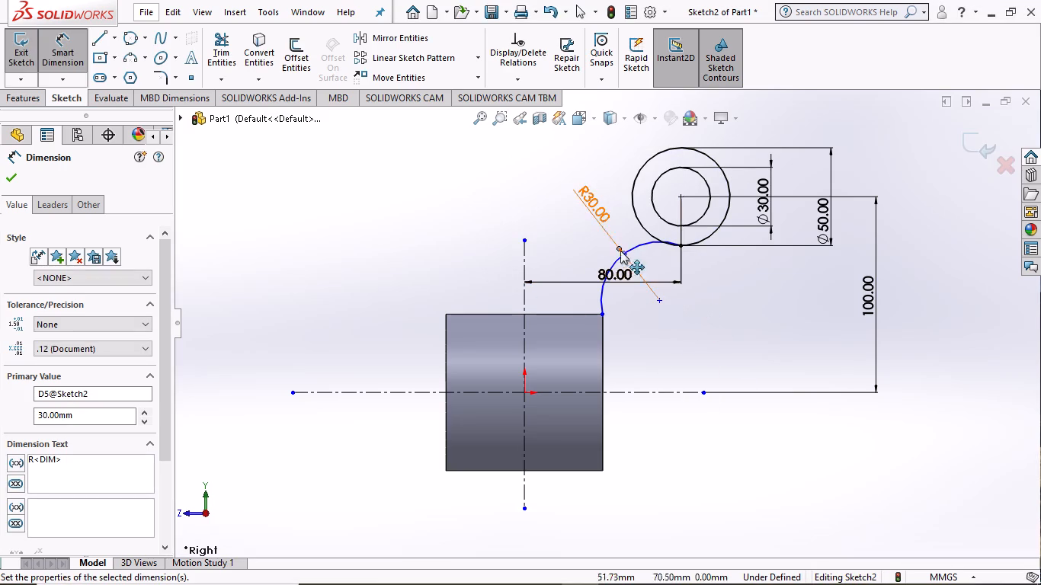
# Set the connecting arc's radius to 40 mm and finish dimensioning.
pyautogui.doubleClick(594, 207)
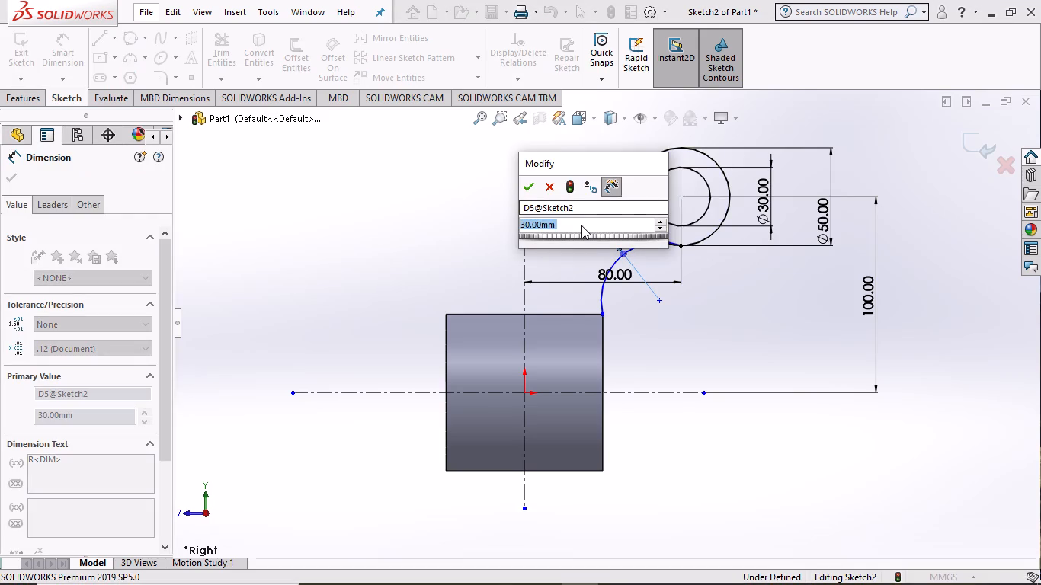
pyautogui.write('40')
pyautogui.press('Return')
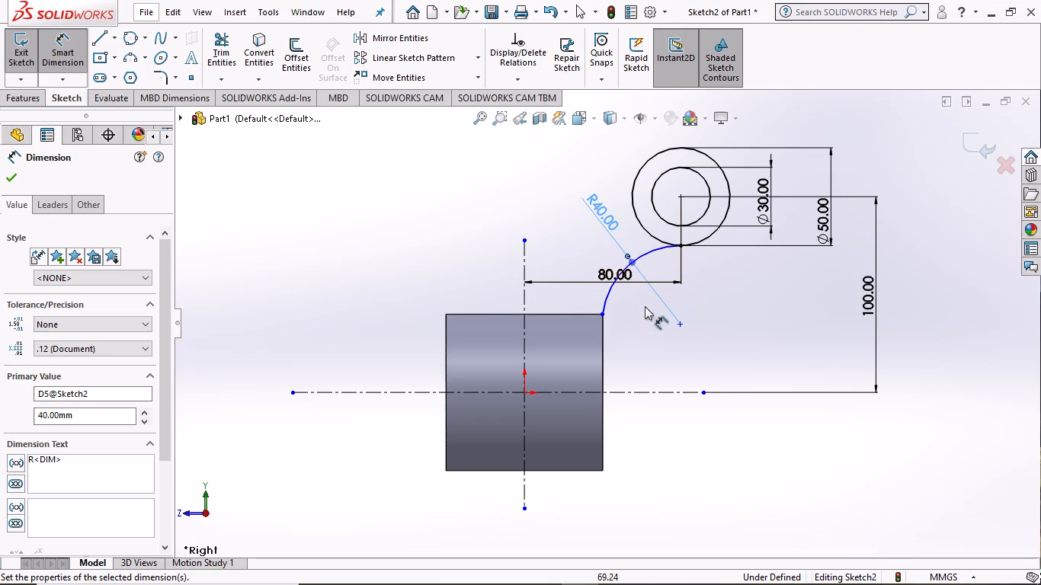
pyautogui.click(7, 173)
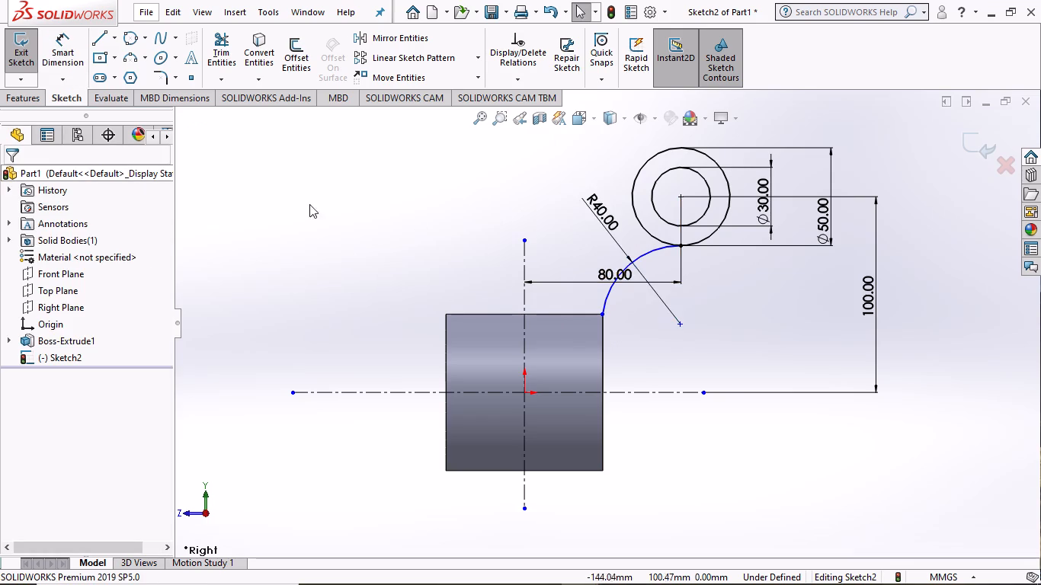
# Dimension the horizontal distance from the arc's center point to the vertical centerline, accepting the proposed value.
pyautogui.scroll(-4, 648, 257)
pyautogui.scroll(1, 648, 257)
pyautogui.scroll(1, 623, 408)
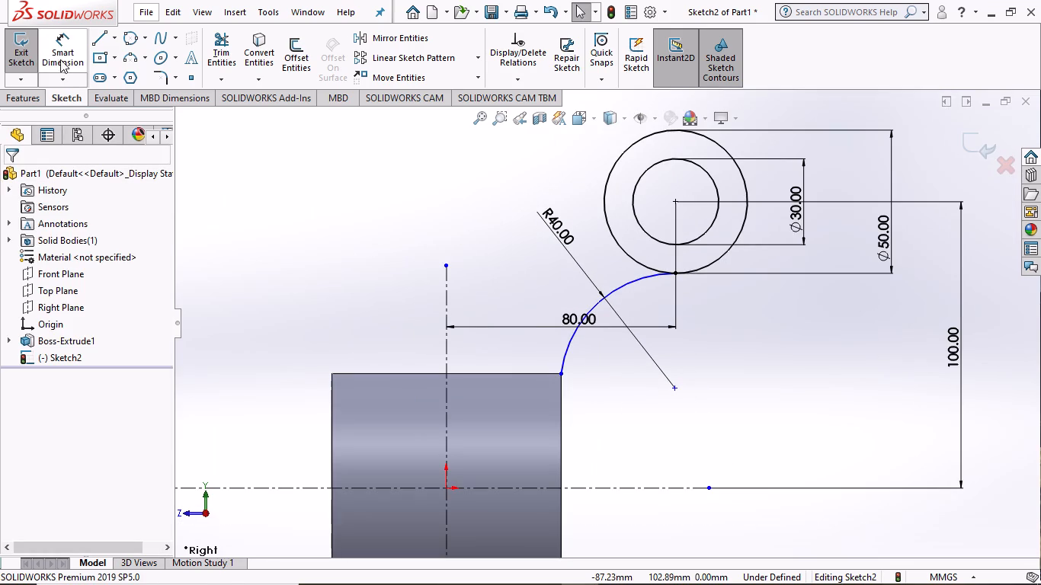
pyautogui.click(57, 55)
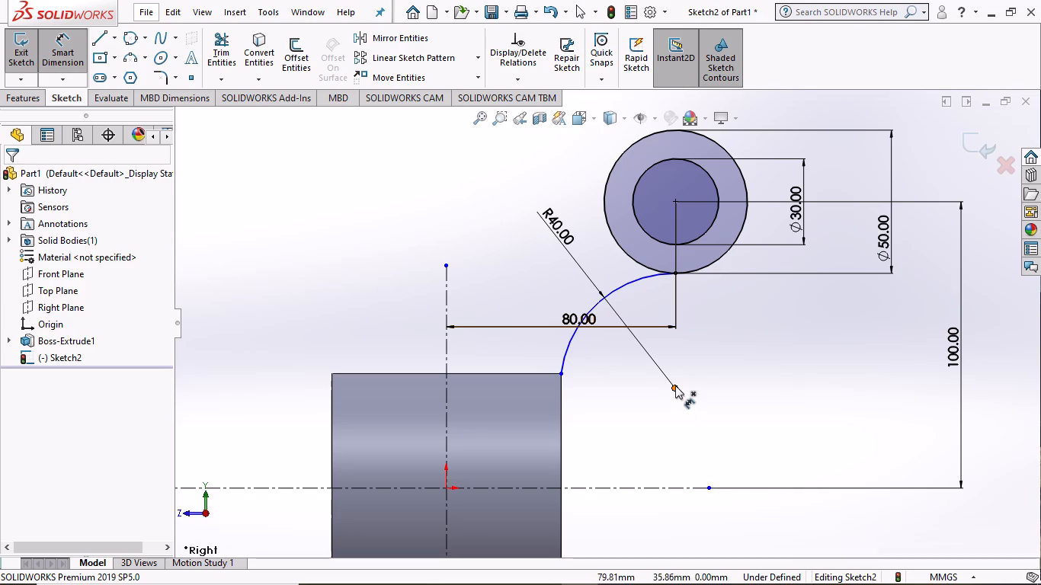
pyautogui.click(675, 385)
pyautogui.click(445, 295)
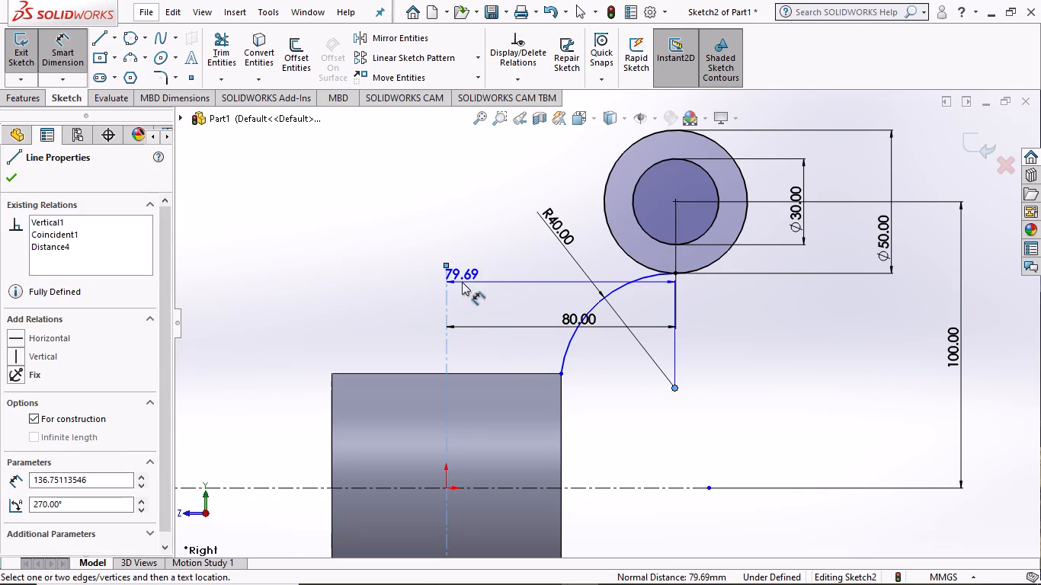
pyautogui.click(610, 446)
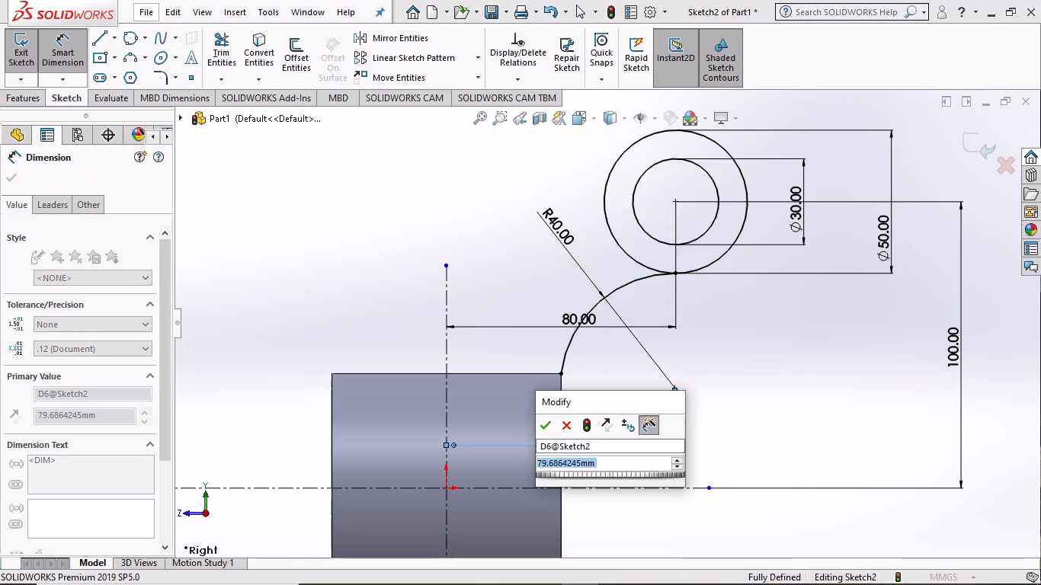
pyautogui.click(548, 423)
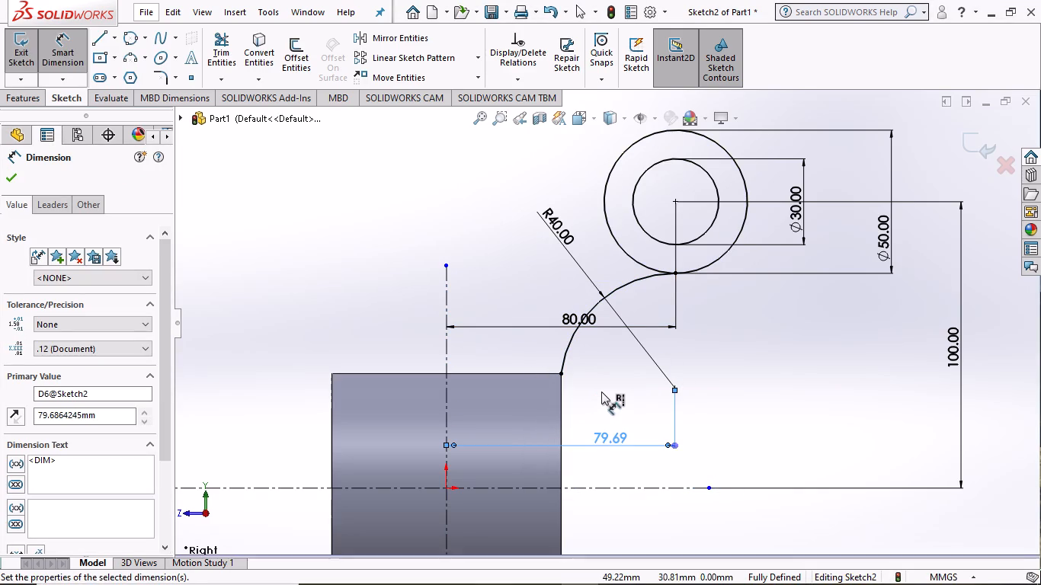
pyautogui.scroll(2, 610, 385)
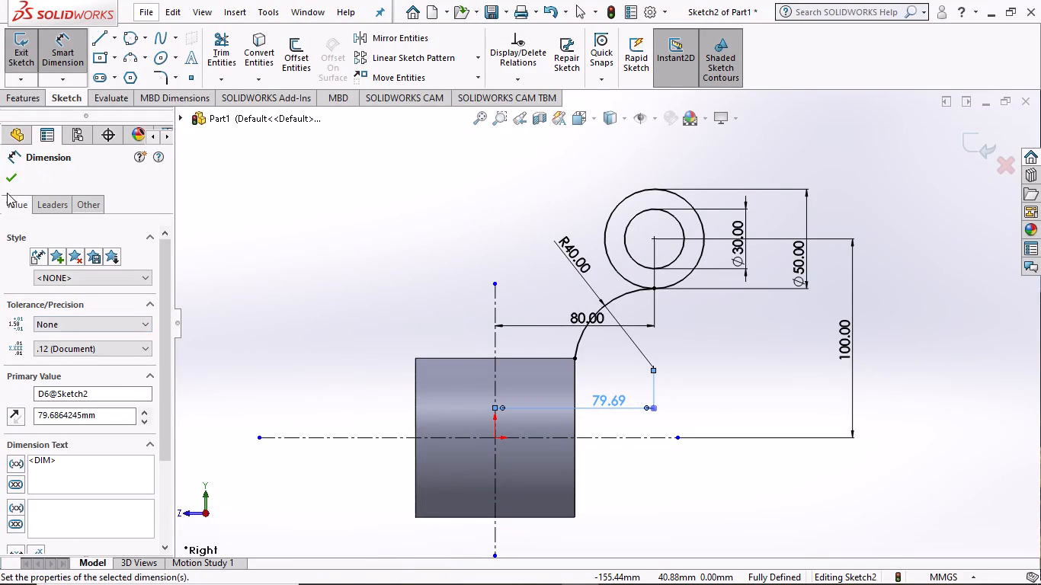
pyautogui.click(14, 173)
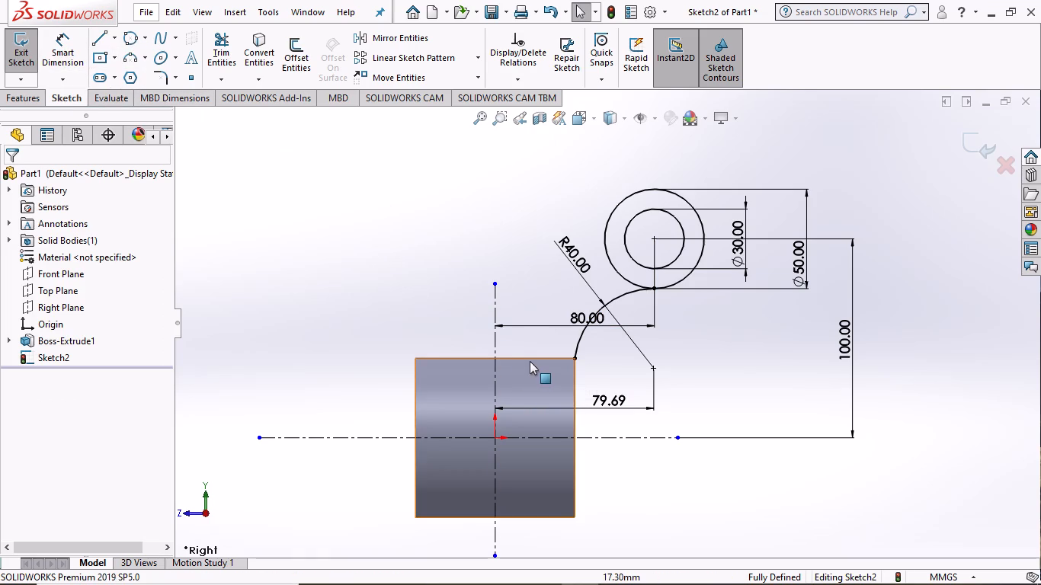
# Sketch a center circle of about 43.8 mm radius centered on the hub's top edge, about 6 mm from the vertical centerline.
pyautogui.click(143, 32)
pyautogui.click(149, 53)
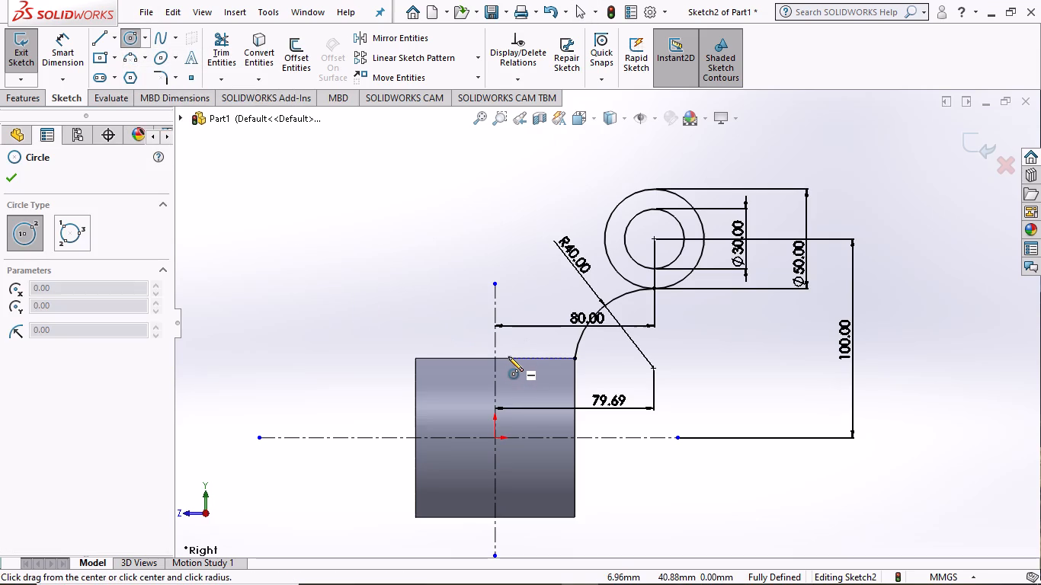
pyautogui.click(508, 358)
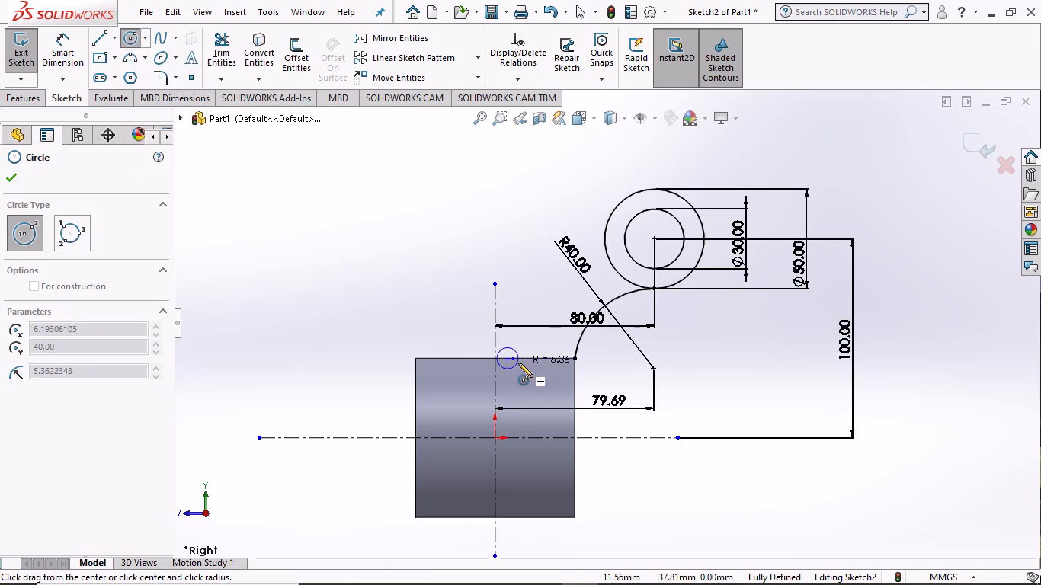
pyautogui.click(593, 376)
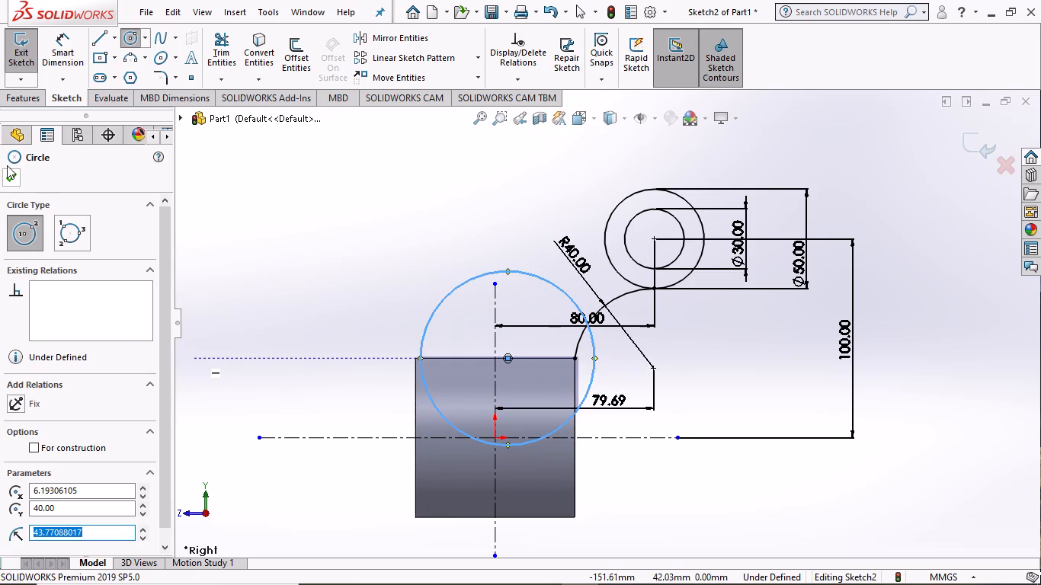
pyautogui.click(8, 173)
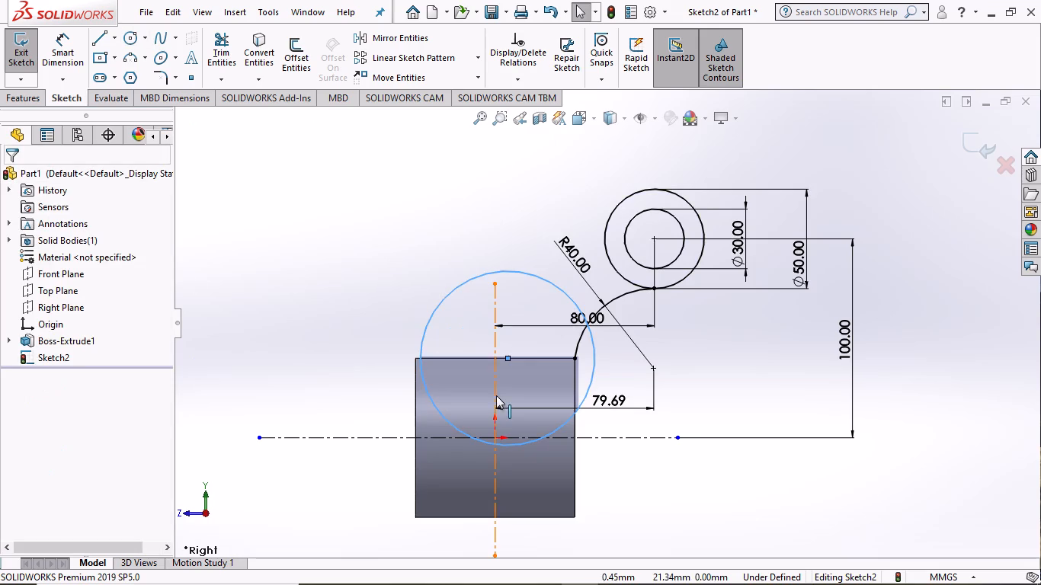
# Add a Tangent relation between the new circle and the hub's vertical end edge farthest from the ring.
pyautogui.keyDown('ctrl'); pyautogui.click(430, 317); pyautogui.keyUp('ctrl')
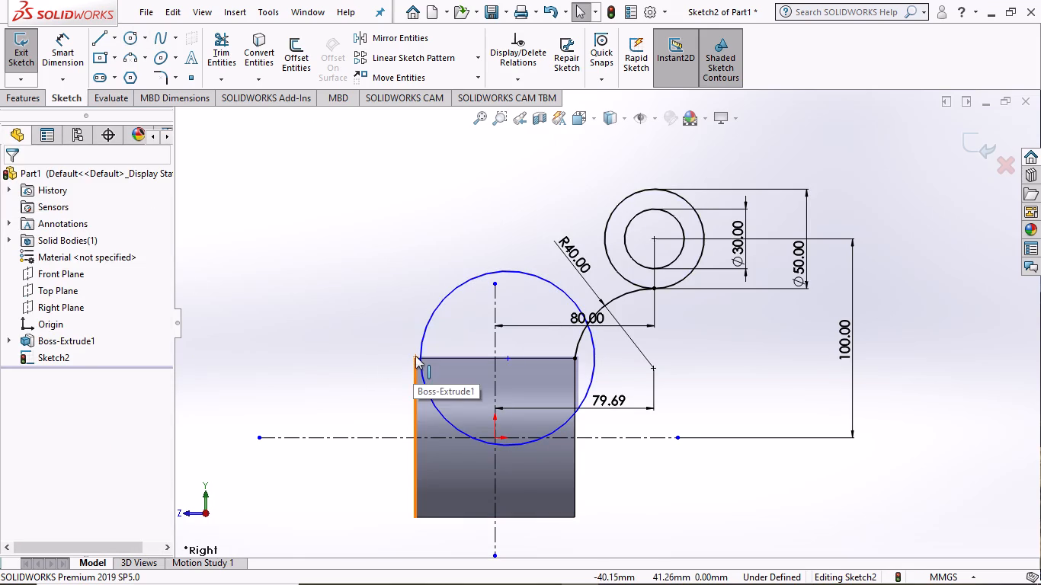
pyautogui.keyDown('ctrl'); pyautogui.click(415, 356); pyautogui.keyUp('ctrl')
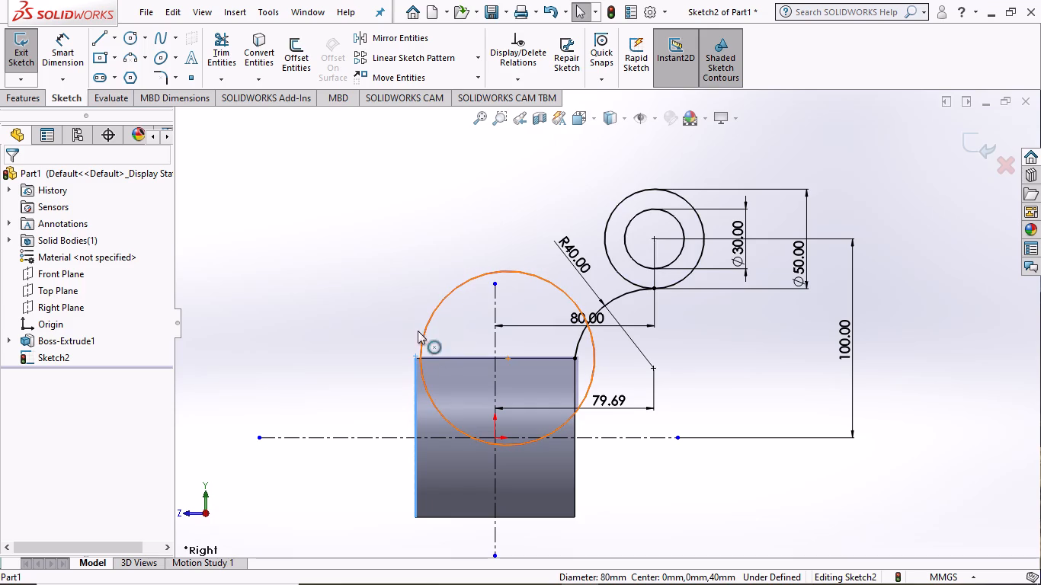
pyautogui.click(340, 312)
pyautogui.click(226, 264)
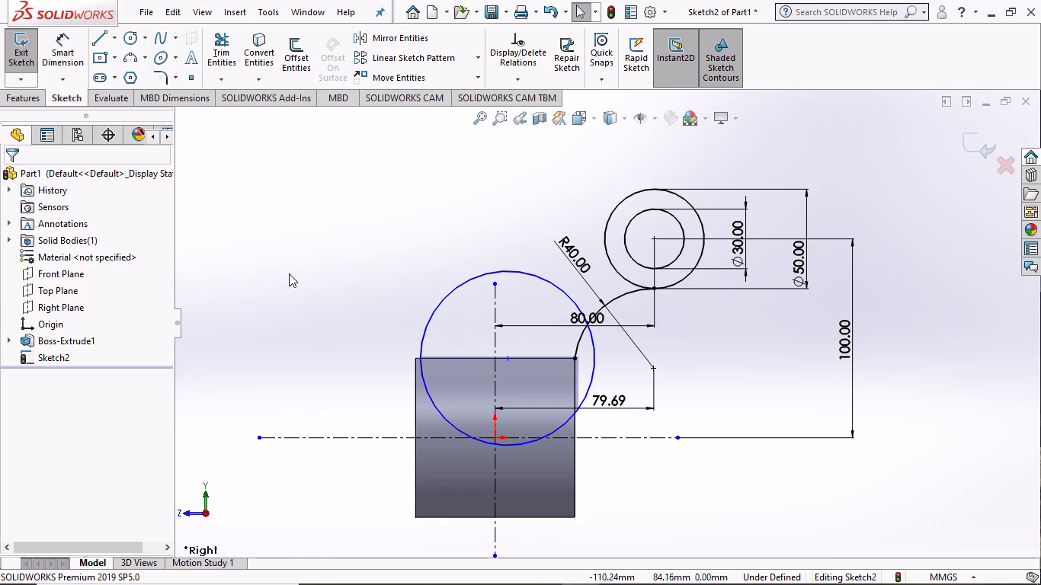
pyautogui.keyDown('ctrl'); pyautogui.click(431, 317); pyautogui.keyUp('ctrl')
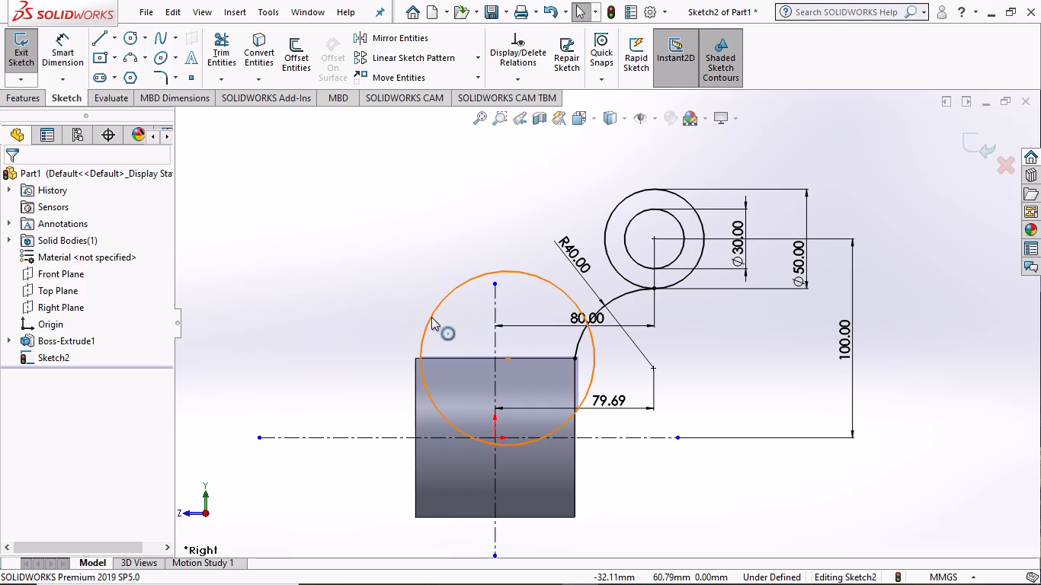
pyautogui.keyDown('ctrl'); pyautogui.click(414, 357); pyautogui.keyUp('ctrl')
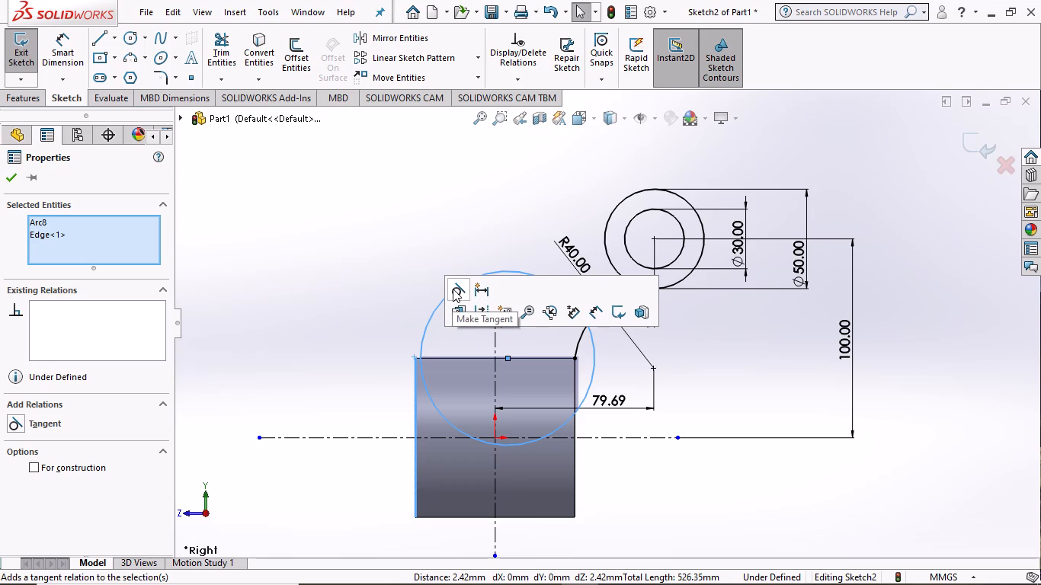
pyautogui.click(453, 289)
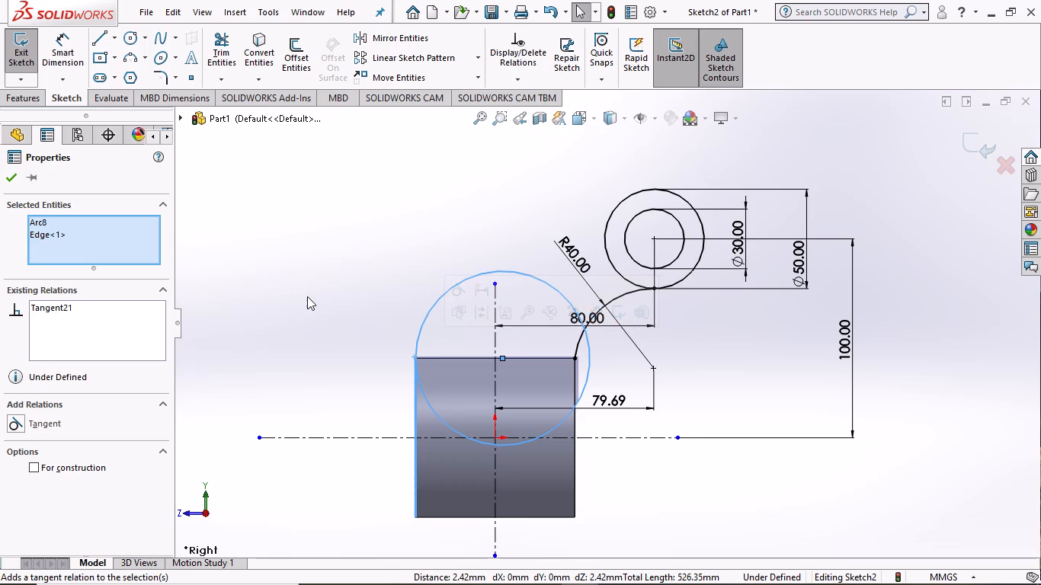
pyautogui.click(10, 177)
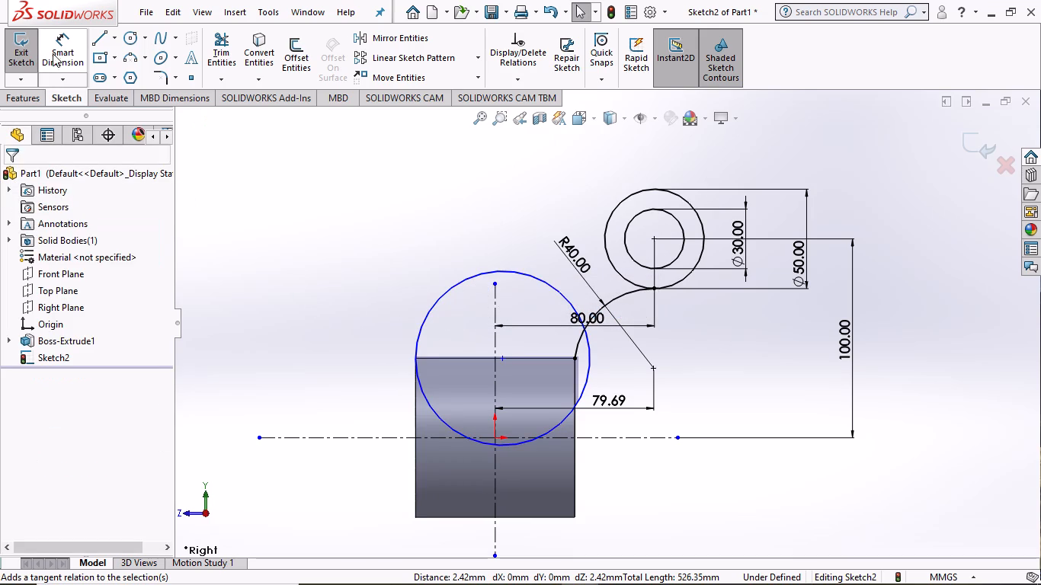
# Dimension the tangent circle with a diameter of 100 mm.
pyautogui.click(57, 42)
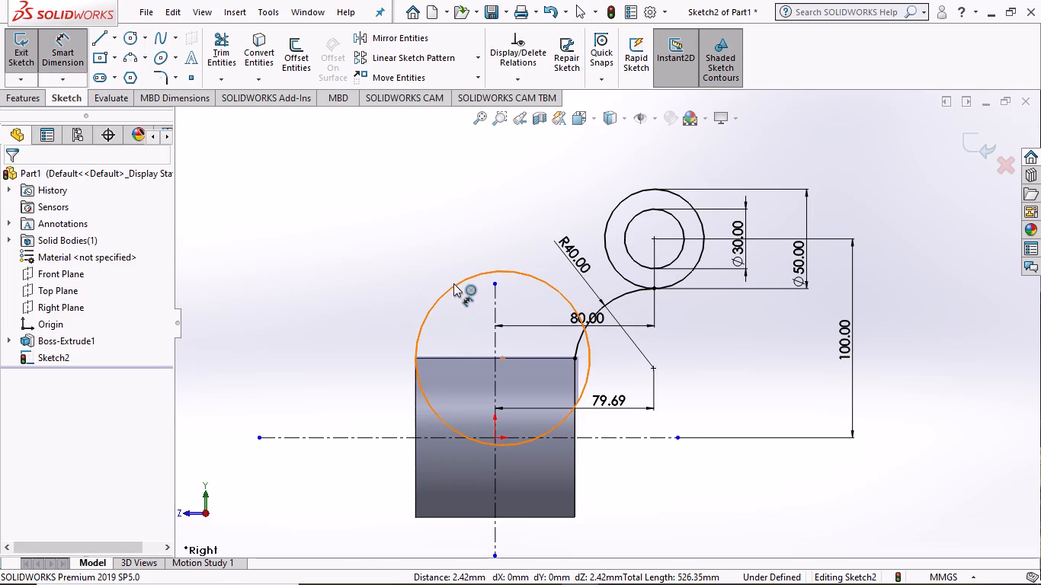
pyautogui.click(453, 283)
pyautogui.click(399, 271)
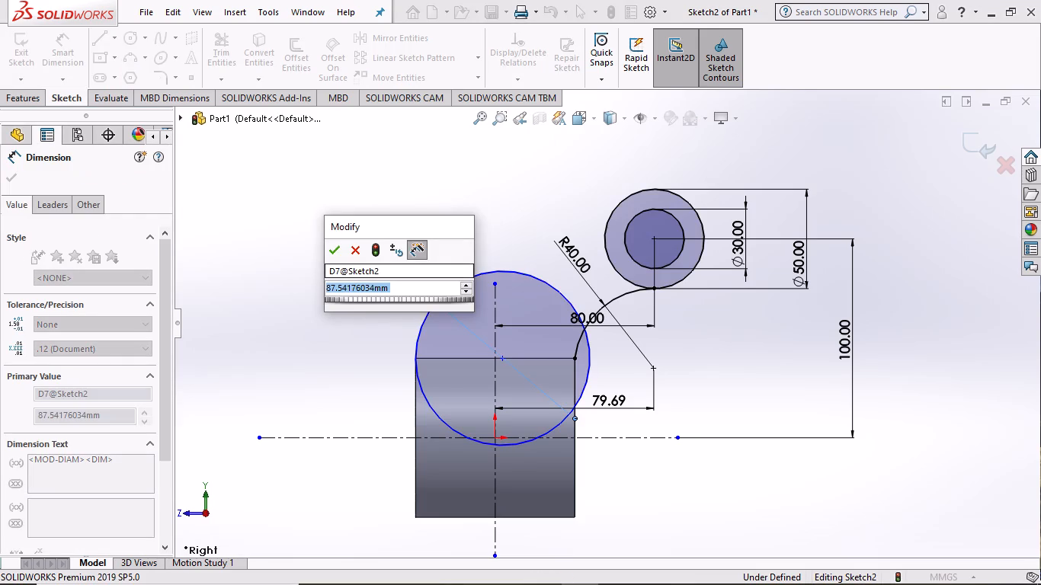
pyautogui.press('1')
pyautogui.write('00')
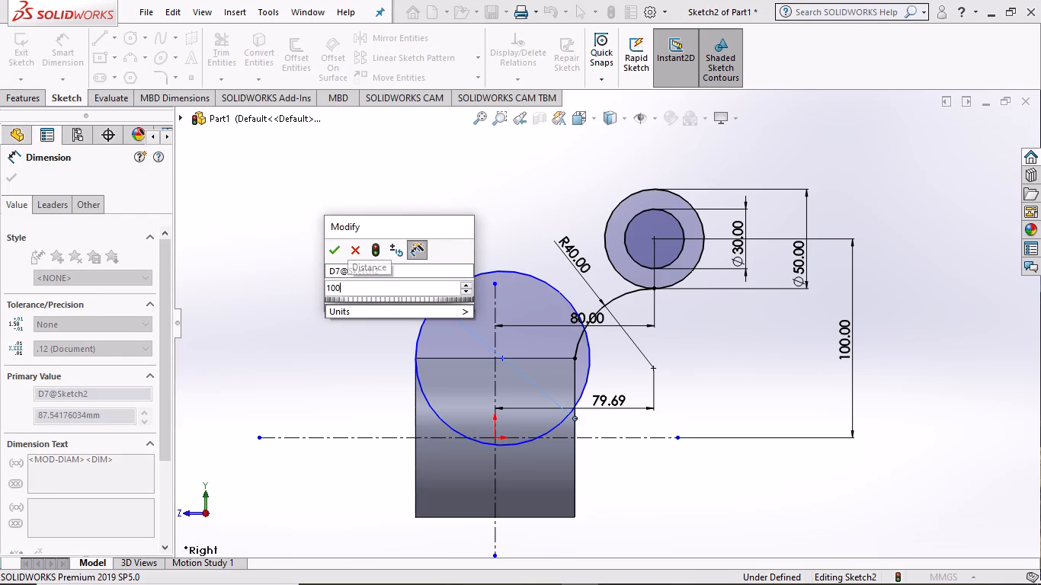
pyautogui.press('Return')
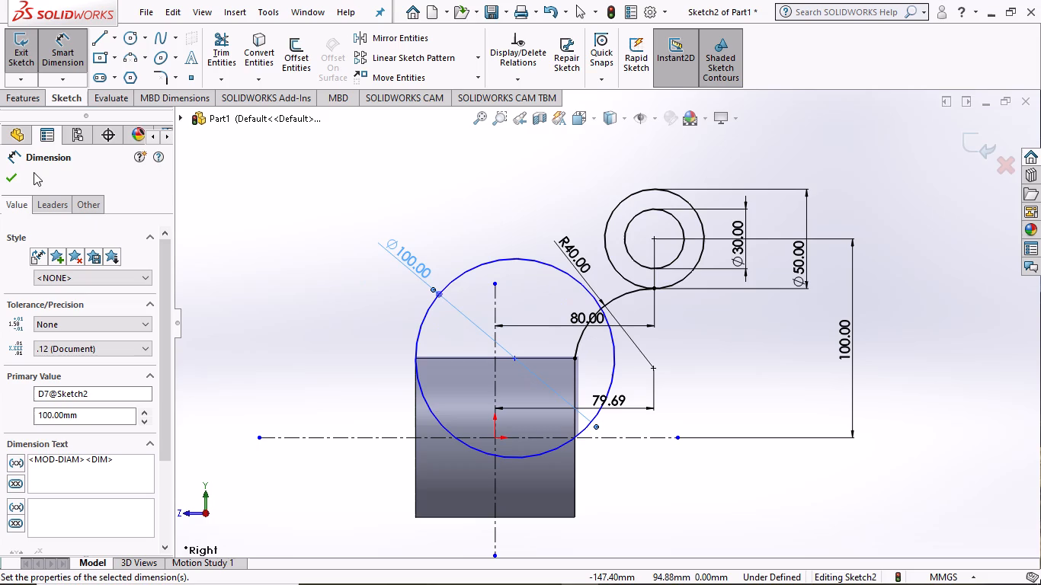
# Trim the 100 mm circle, removing its portions beyond the R40 arc and below the horizontal centerline.
pyautogui.click(7, 172)
pyautogui.click(222, 46)
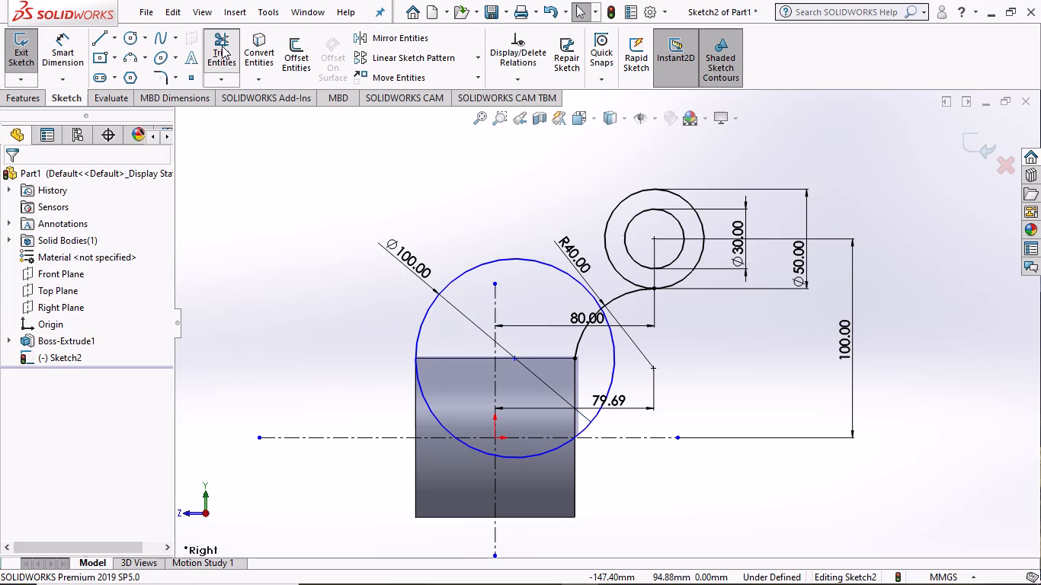
pyautogui.click(530, 453)
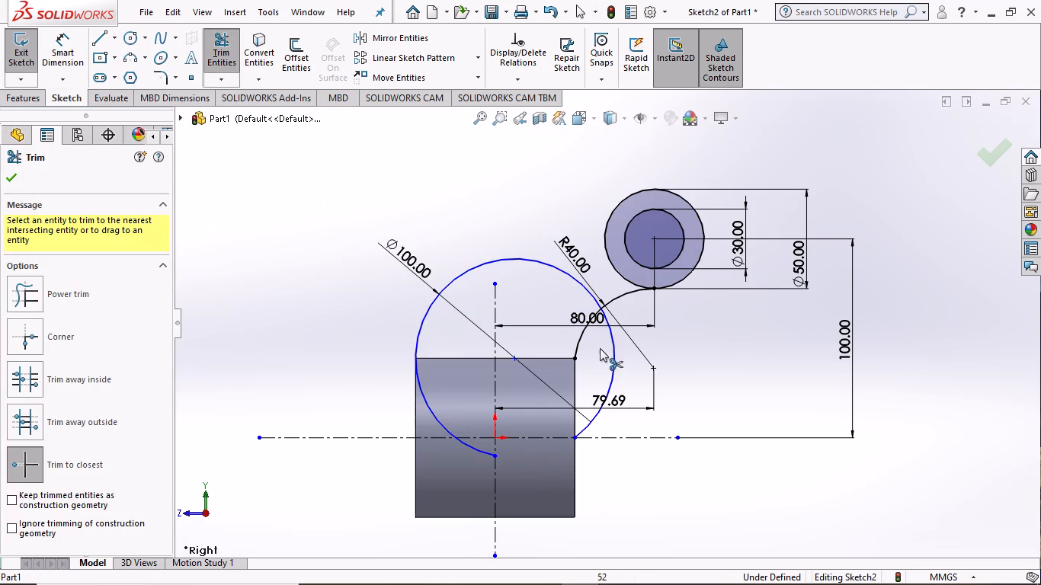
pyautogui.click(613, 344)
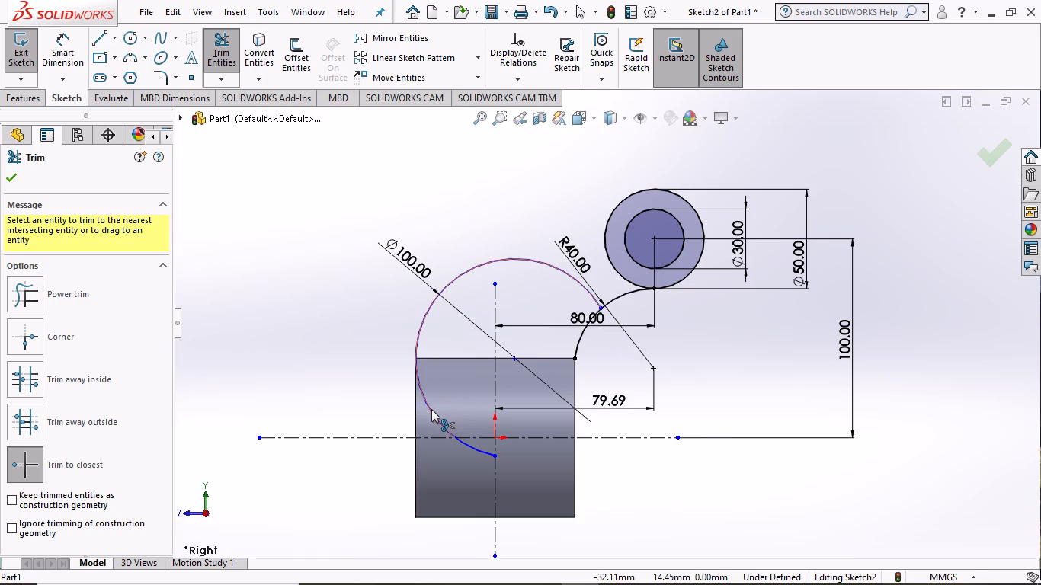
pyautogui.click(476, 451)
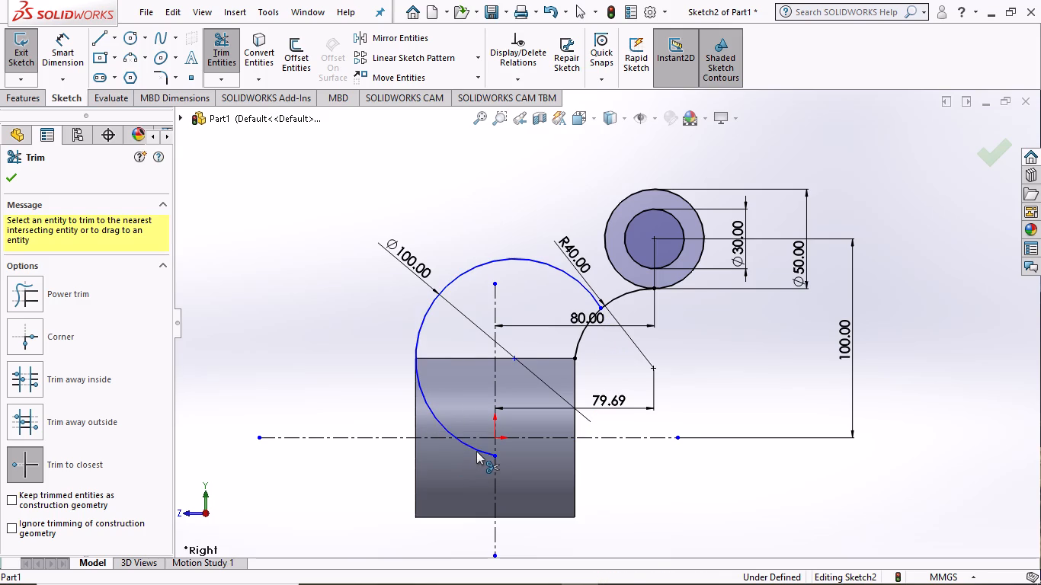
pyautogui.click(16, 177)
# Sketch a horizontal centerline about 134 mm long along the hub's top edge, extending past both hub ends.
pyautogui.click(116, 38)
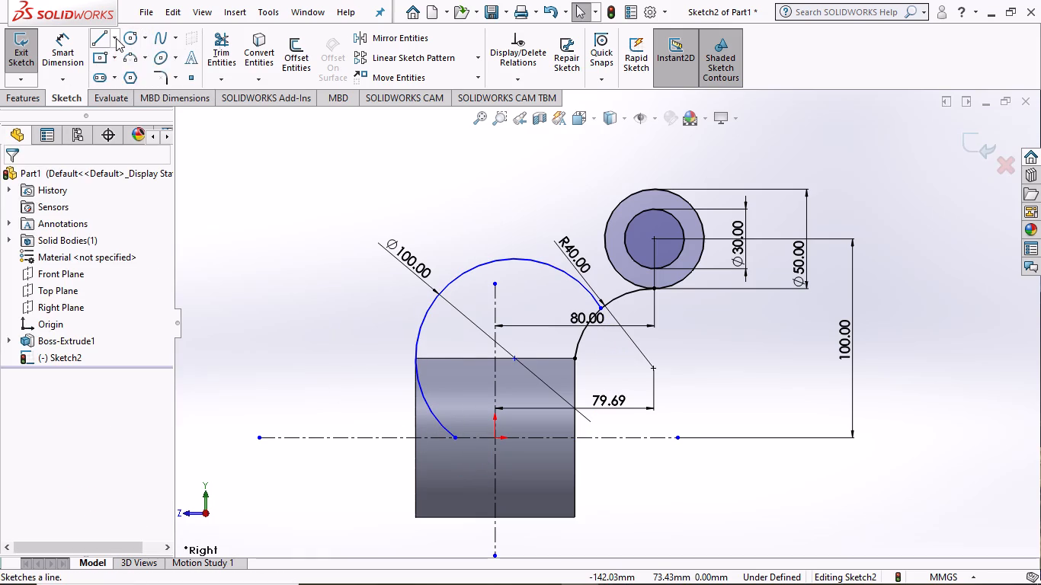
pyautogui.click(107, 72)
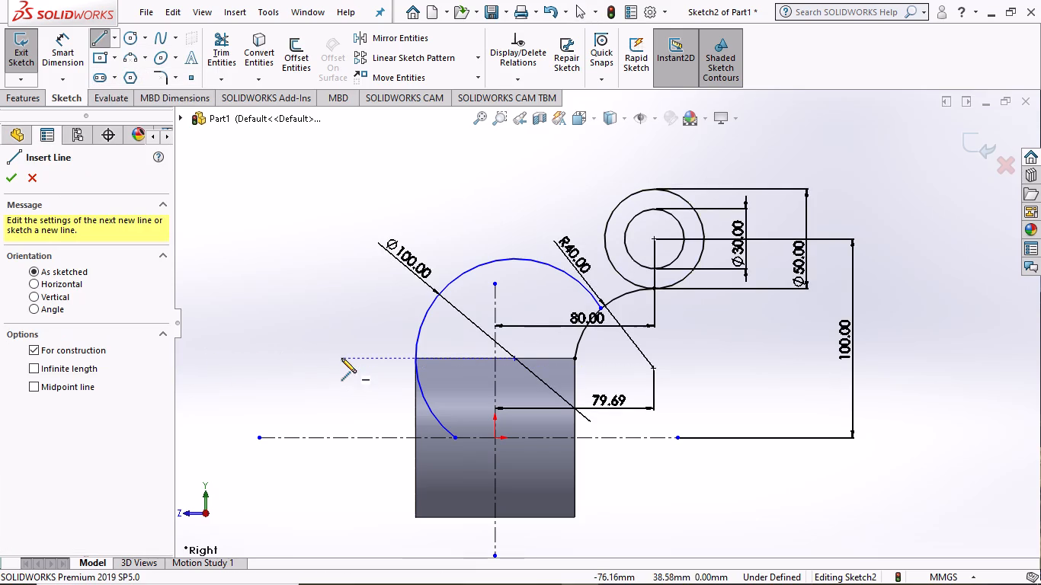
pyautogui.click(341, 358)
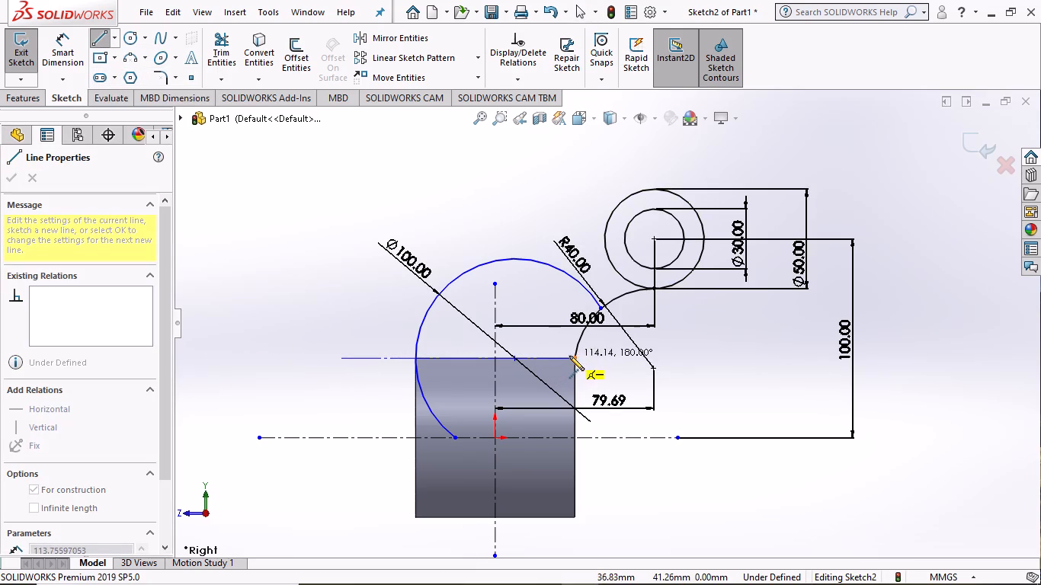
pyautogui.click(609, 356)
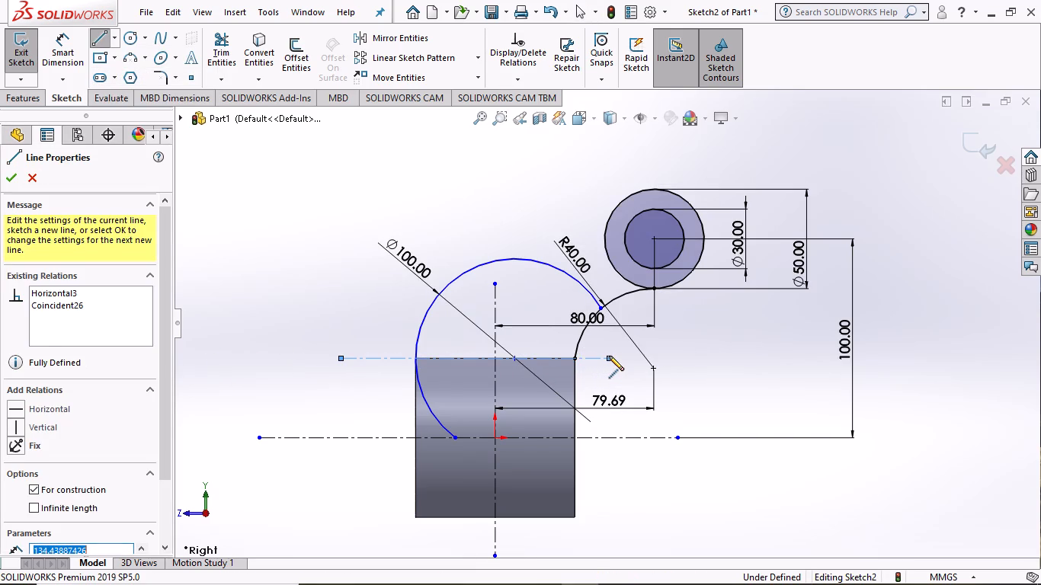
pyautogui.press('Escape')
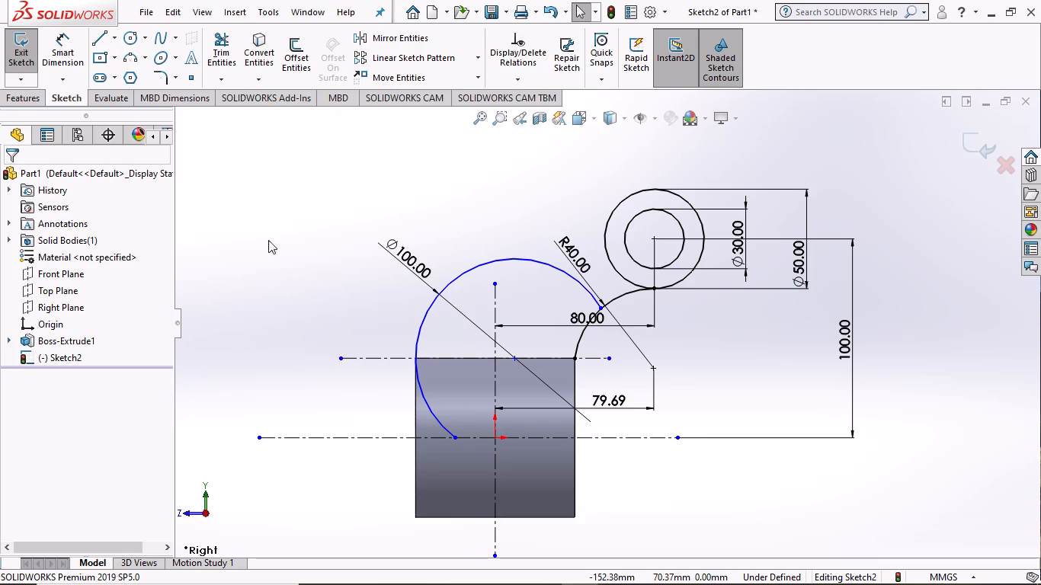
# Trim the remaining part of the 100 mm arc below the new centerline at the hub's top edge.
pyautogui.click(227, 39)
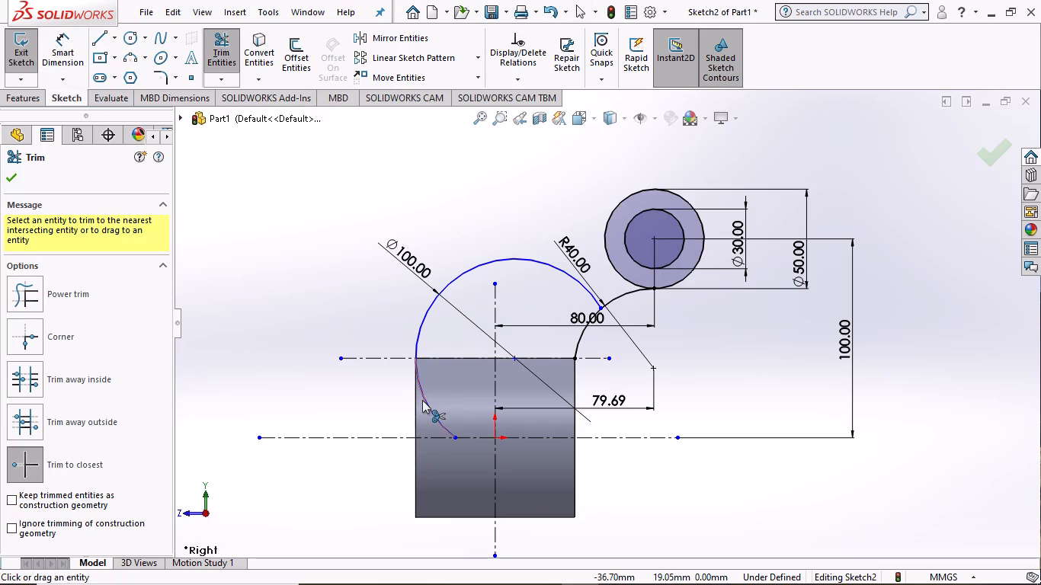
pyautogui.click(424, 396)
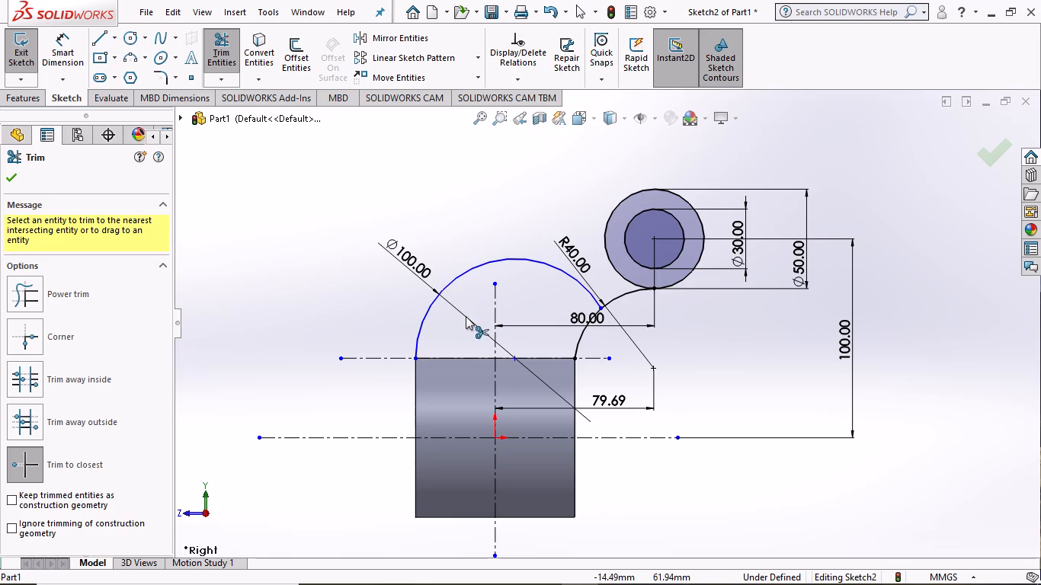
pyautogui.click(9, 177)
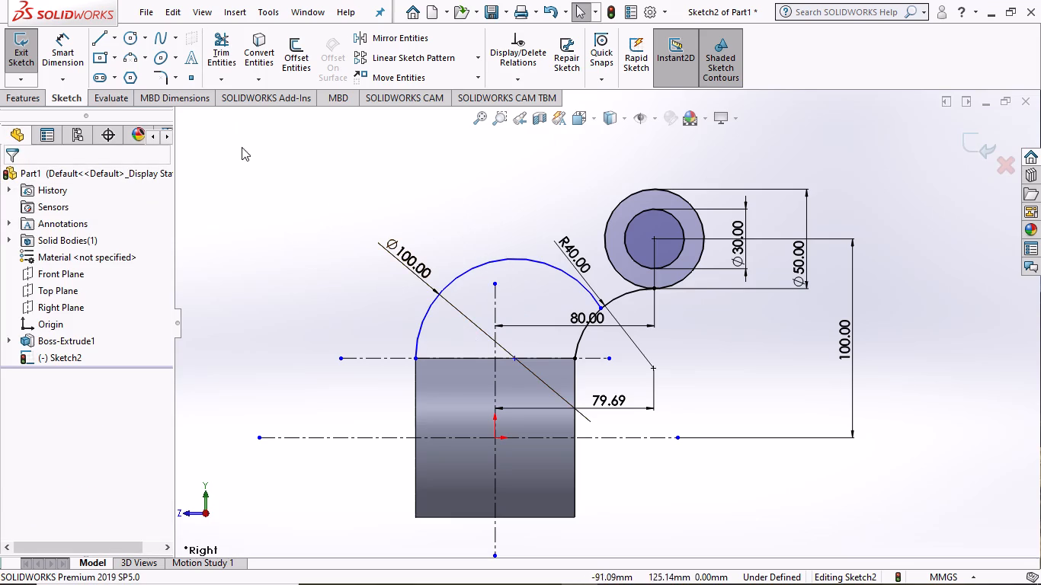
# Dimension the vertical distance from the 100 mm arc's center point to the horizontal centerline through the origin as 40 mm.
pyautogui.click(66, 44)
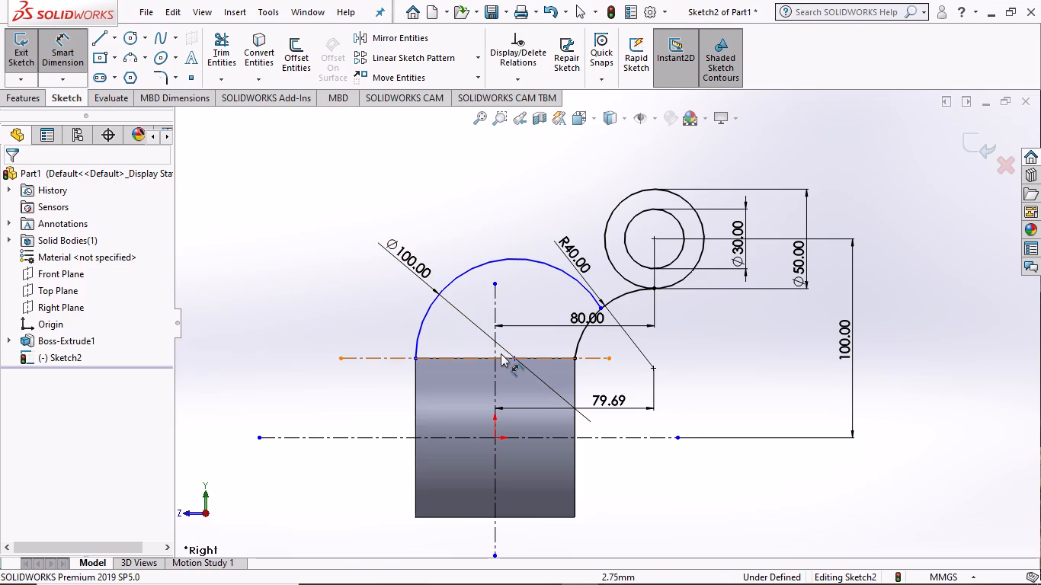
pyautogui.click(514, 356)
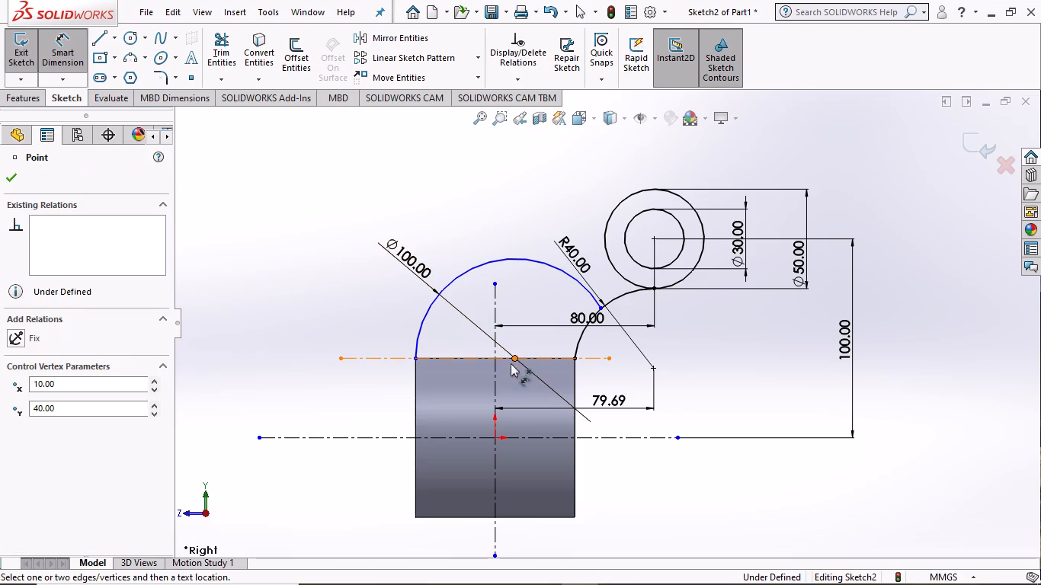
pyautogui.click(456, 438)
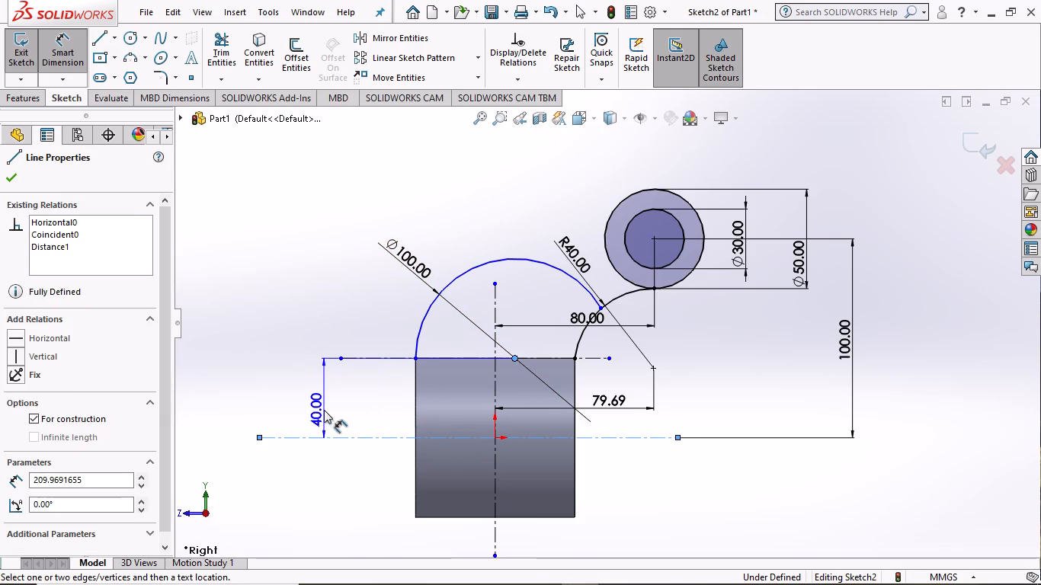
pyautogui.click(364, 402)
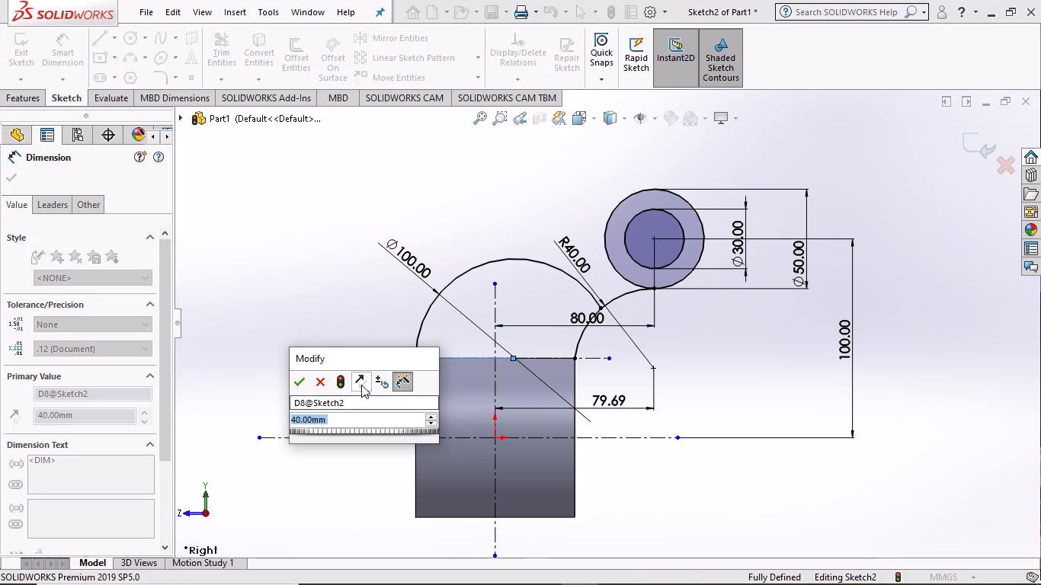
pyautogui.click(299, 385)
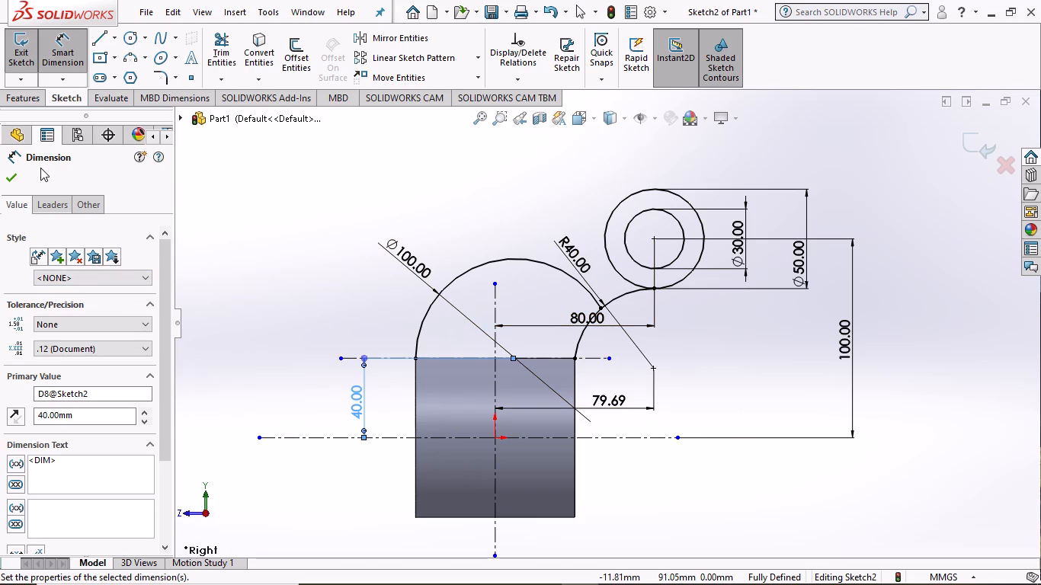
pyautogui.click(16, 171)
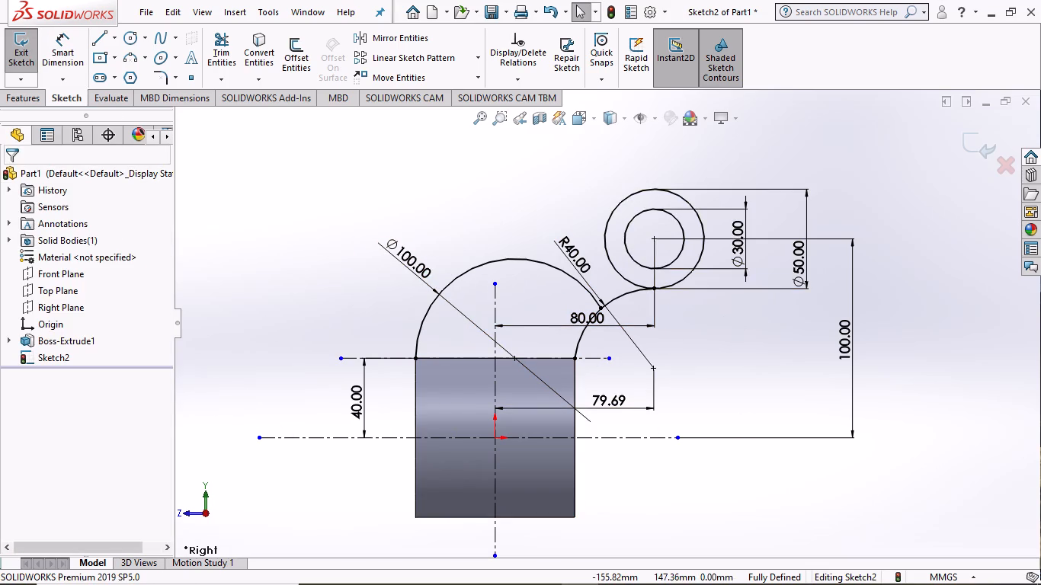
# Sketch a center circle of about 128.7 mm radius, centered directly above the 100 mm arc's center, about 110 mm above the origin.
pyautogui.click(131, 36)
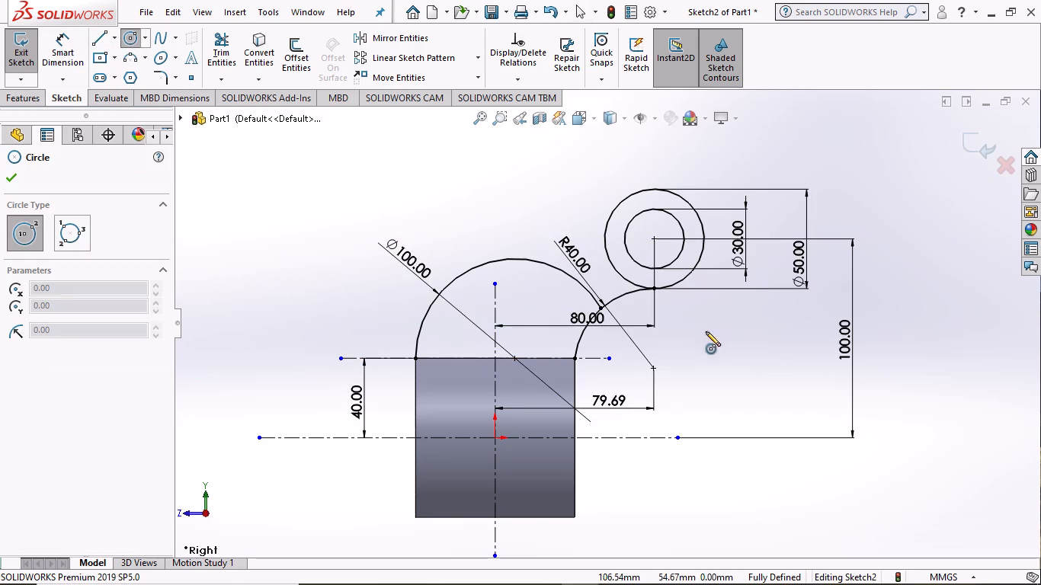
pyautogui.click(519, 219)
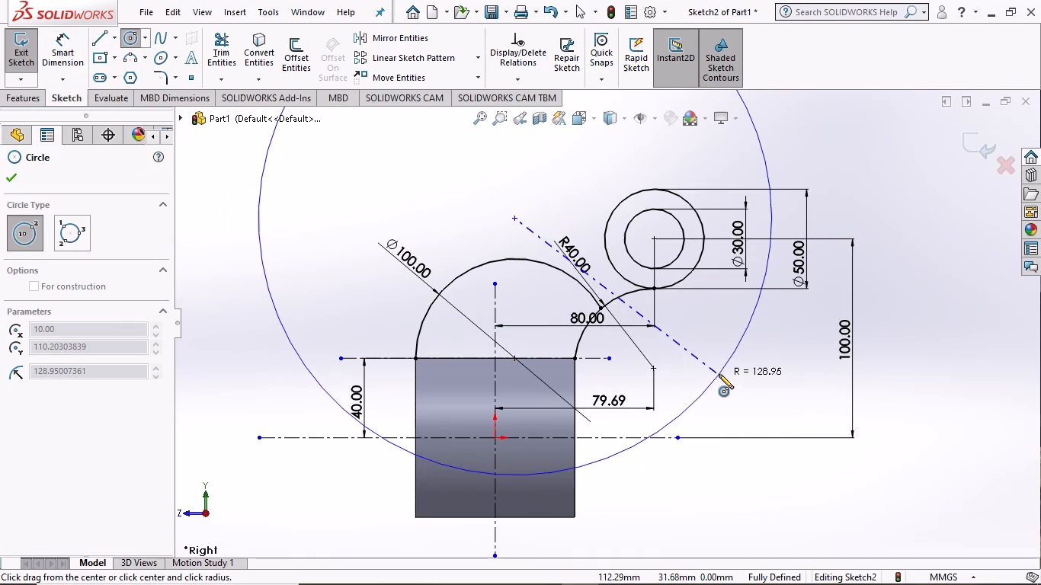
pyautogui.click(719, 374)
pyautogui.scroll(4, 529, 299)
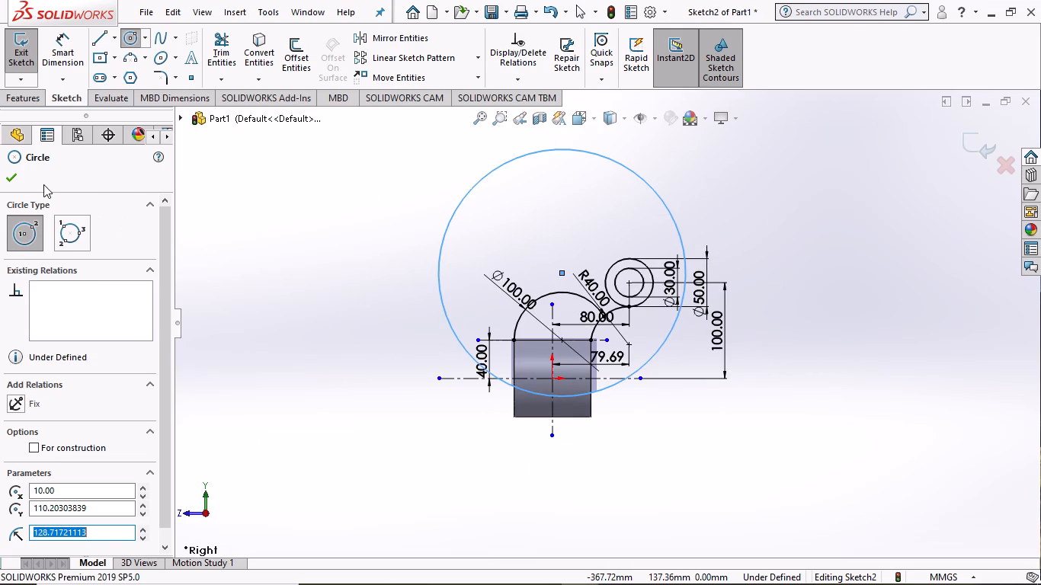
pyautogui.click(5, 176)
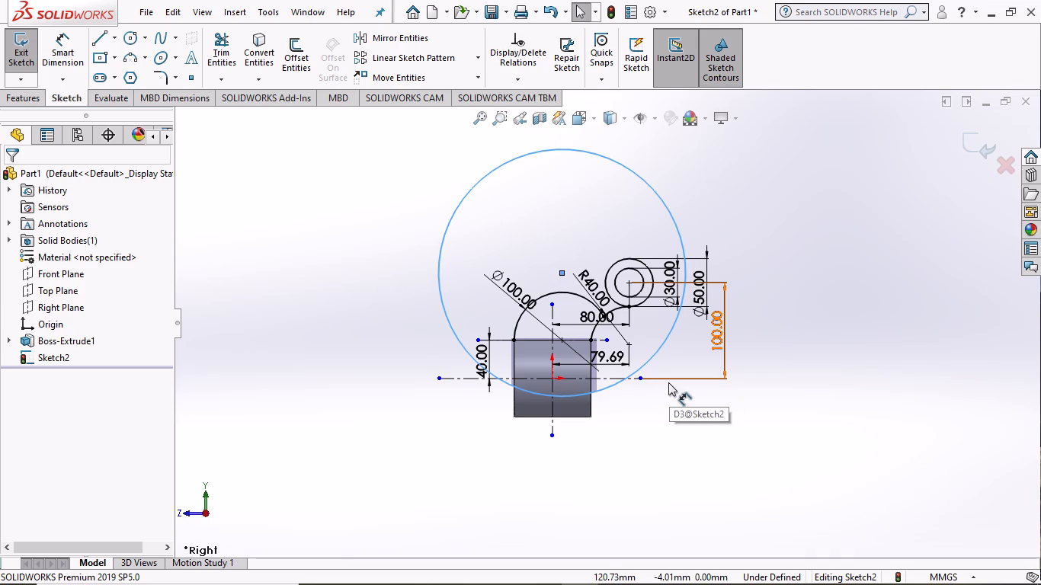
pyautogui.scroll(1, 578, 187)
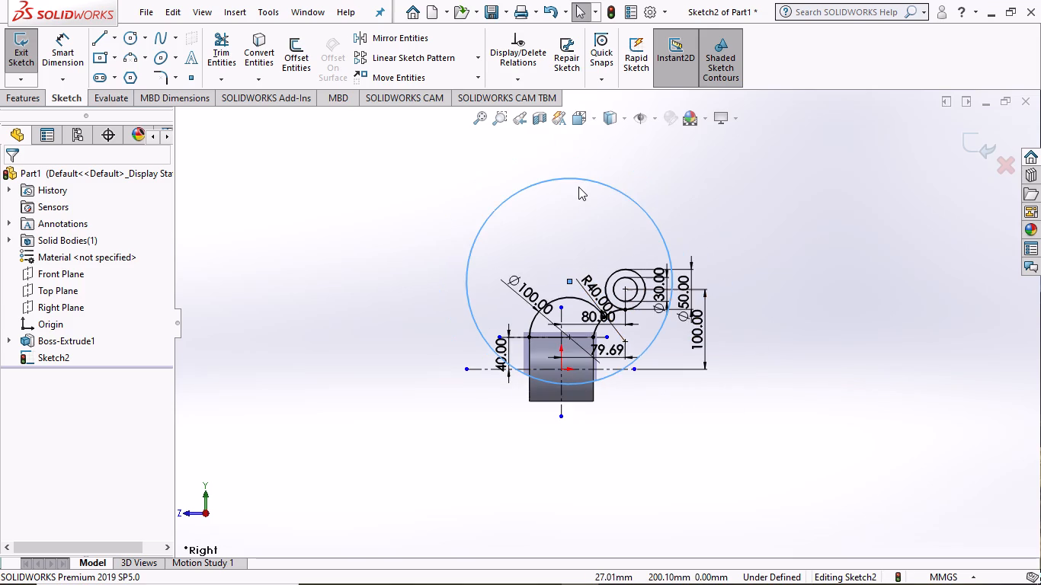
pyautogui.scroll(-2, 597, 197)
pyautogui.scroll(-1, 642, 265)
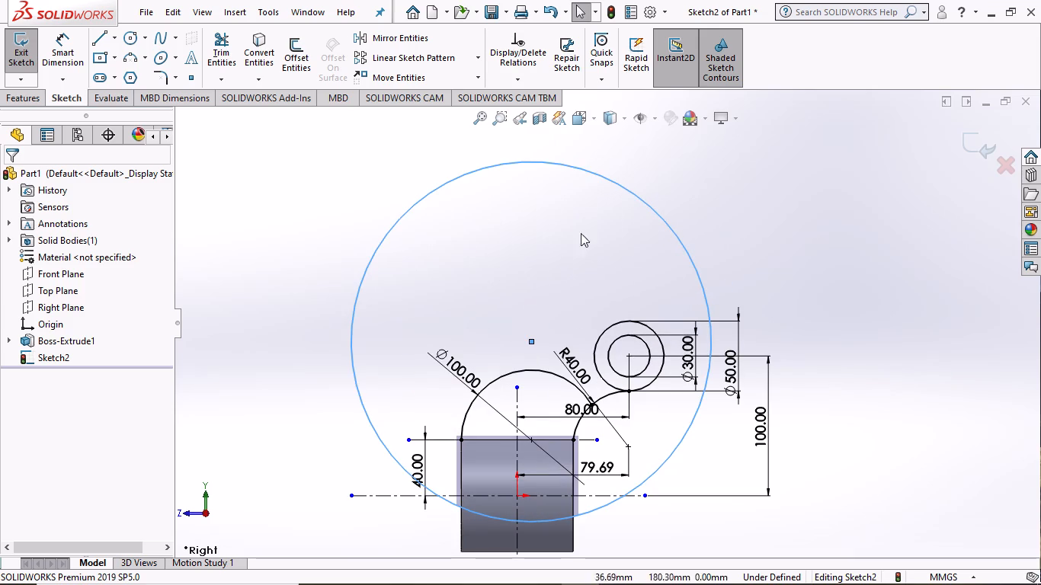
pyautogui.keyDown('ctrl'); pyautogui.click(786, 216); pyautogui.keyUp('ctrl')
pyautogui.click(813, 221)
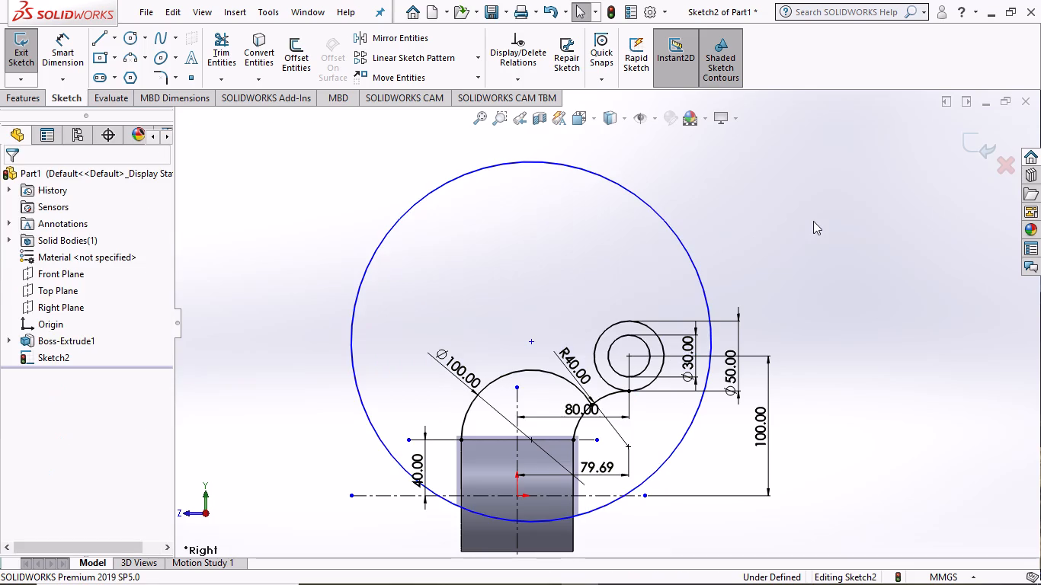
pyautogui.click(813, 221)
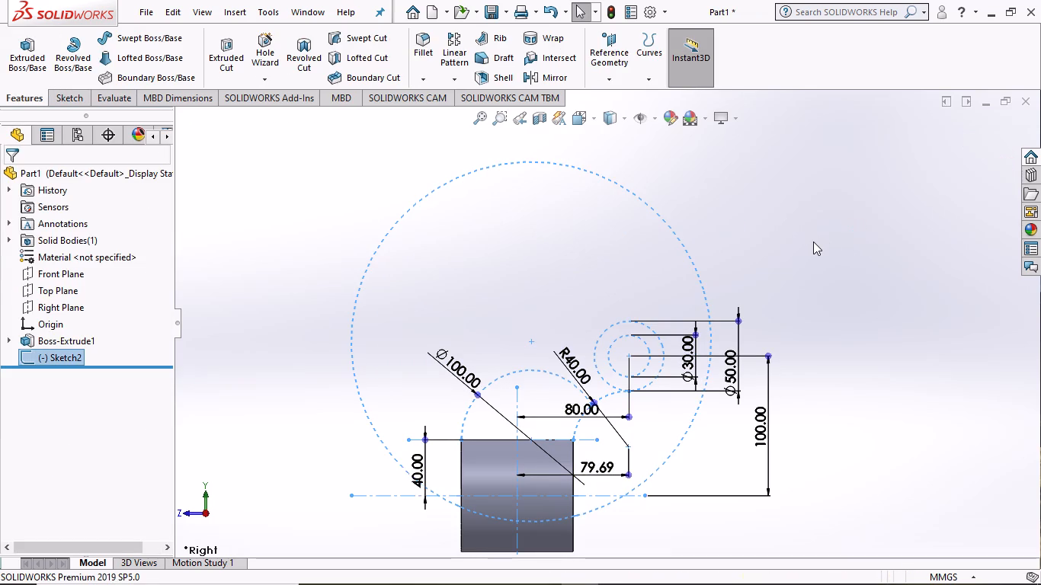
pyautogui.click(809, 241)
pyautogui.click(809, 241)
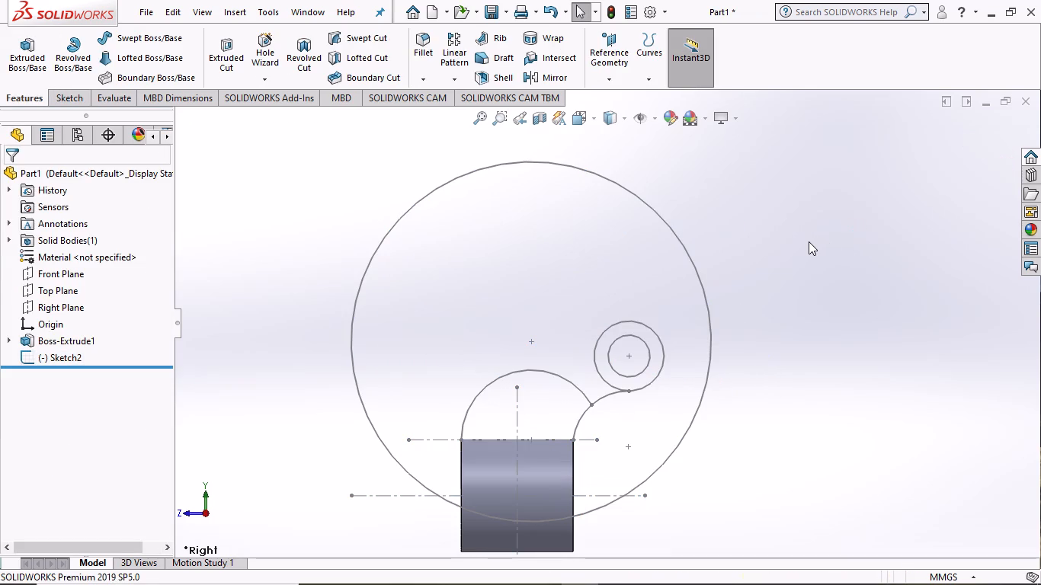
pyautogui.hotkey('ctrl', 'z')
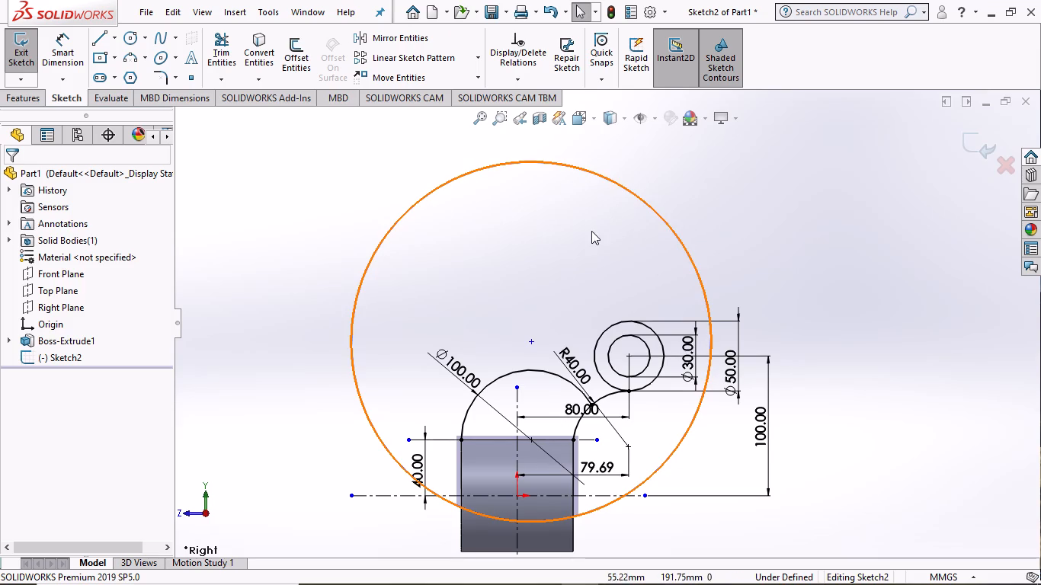
# Add a Tangent relation between the large circle and the ring's outer 50 mm circle.
pyautogui.keyDown('ctrl'); pyautogui.click(632, 193); pyautogui.keyUp('ctrl')
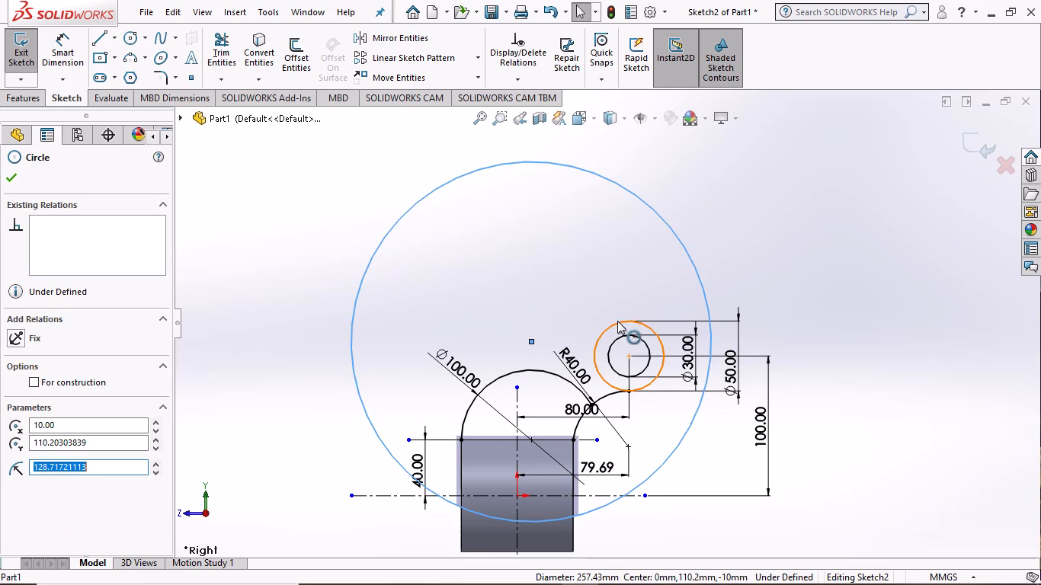
pyautogui.keyDown('ctrl'); pyautogui.click(617, 321); pyautogui.keyUp('ctrl')
pyautogui.click(684, 257)
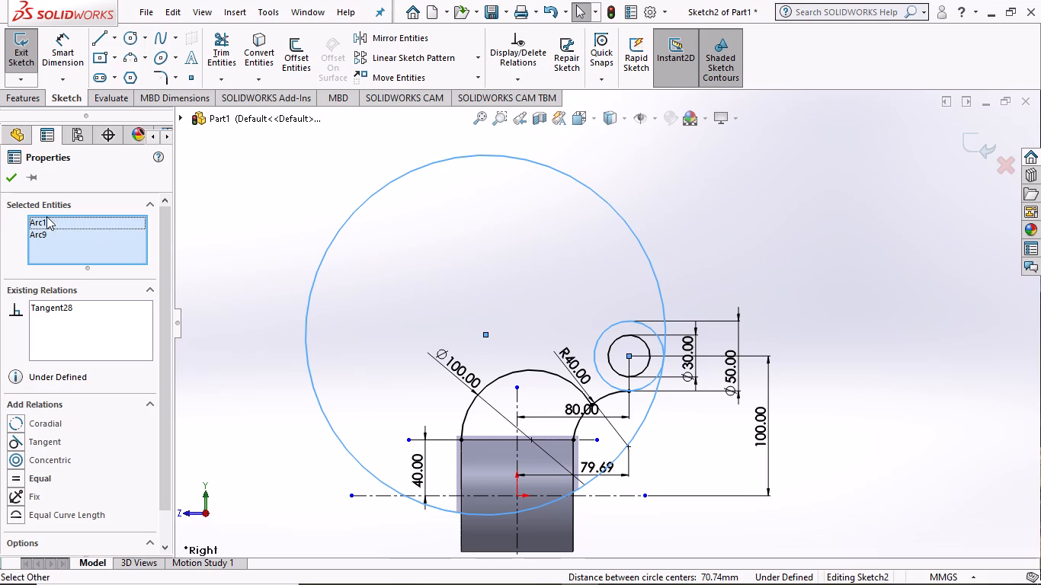
pyautogui.click(10, 179)
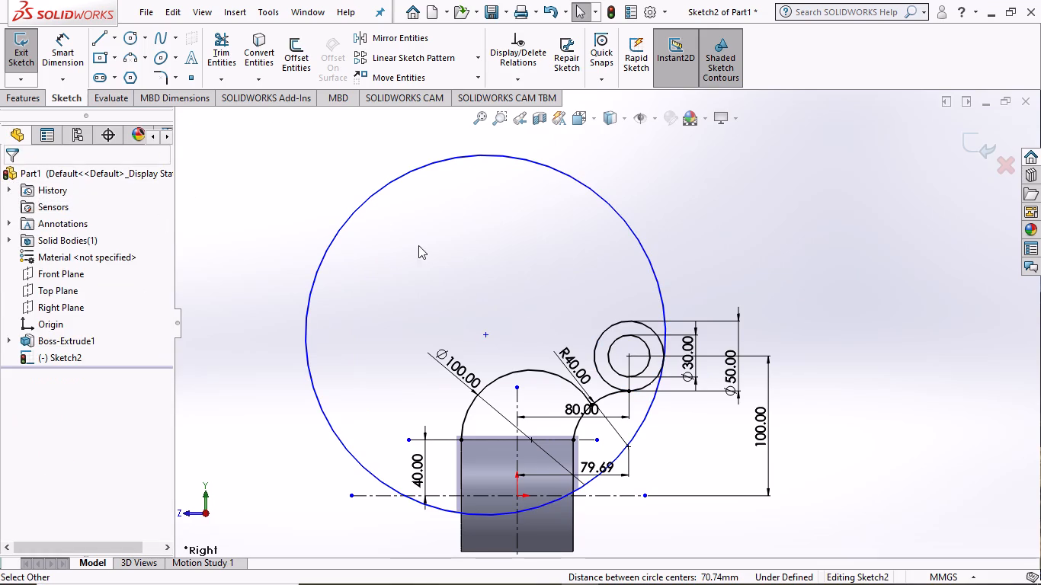
# Add a Tangent relation between the large circle and the 100 mm arc above the hub.
pyautogui.keyDown('ctrl'); pyautogui.click(396, 176); pyautogui.keyUp('ctrl')
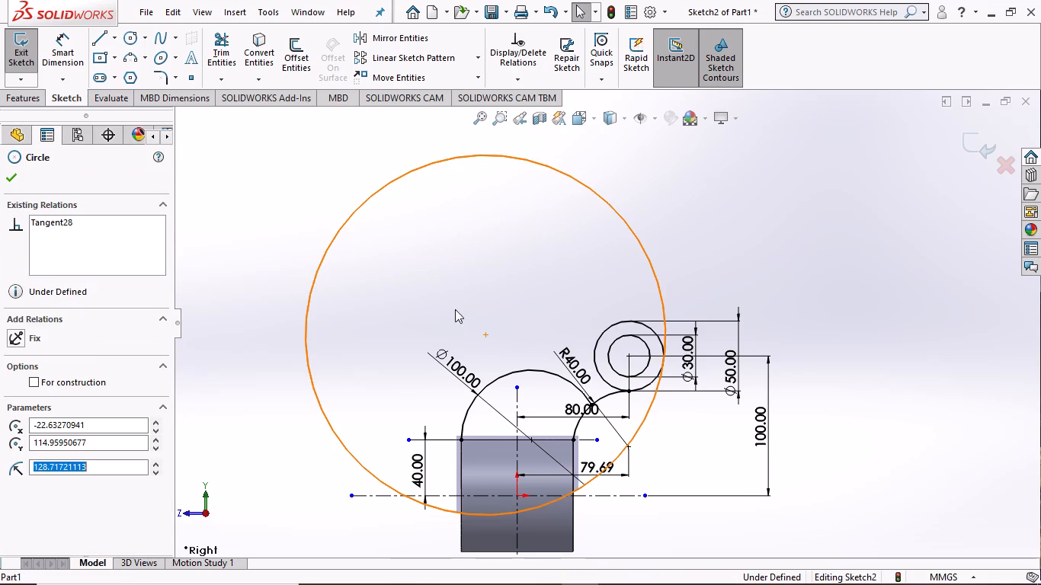
pyautogui.keyDown('ctrl'); pyautogui.click(499, 375); pyautogui.keyUp('ctrl')
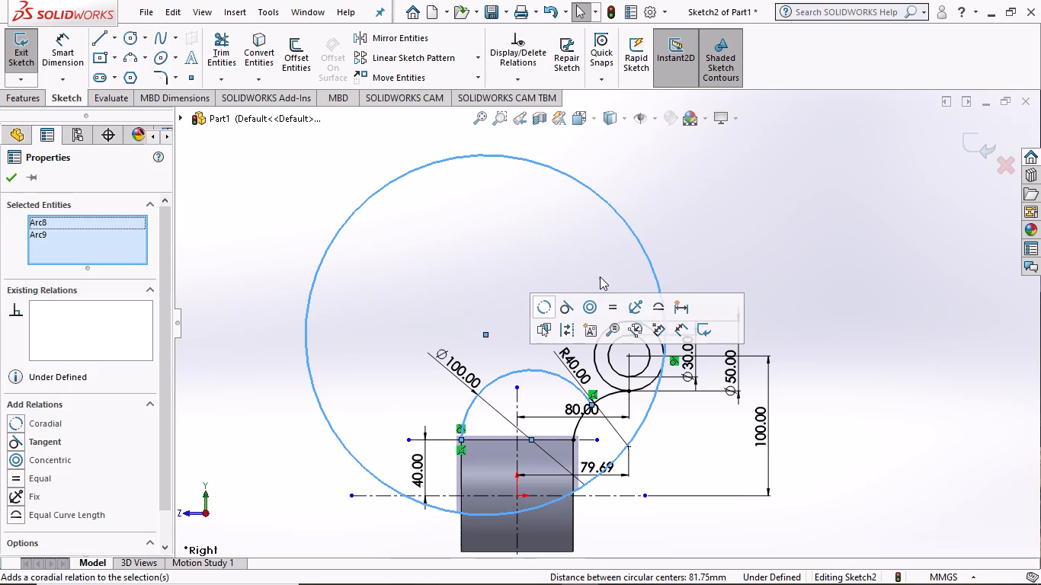
pyautogui.click(565, 308)
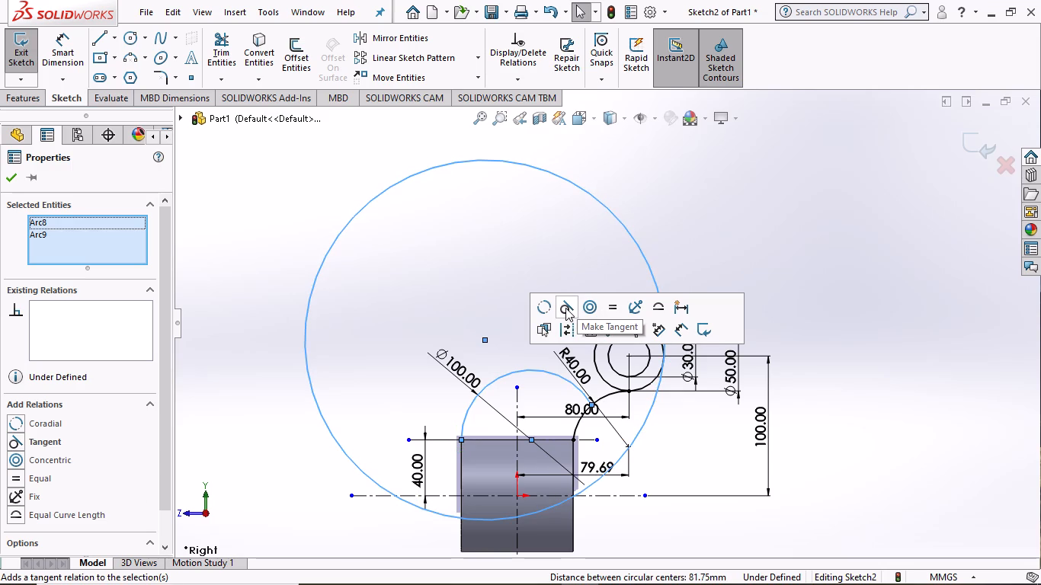
pyautogui.press('Escape')
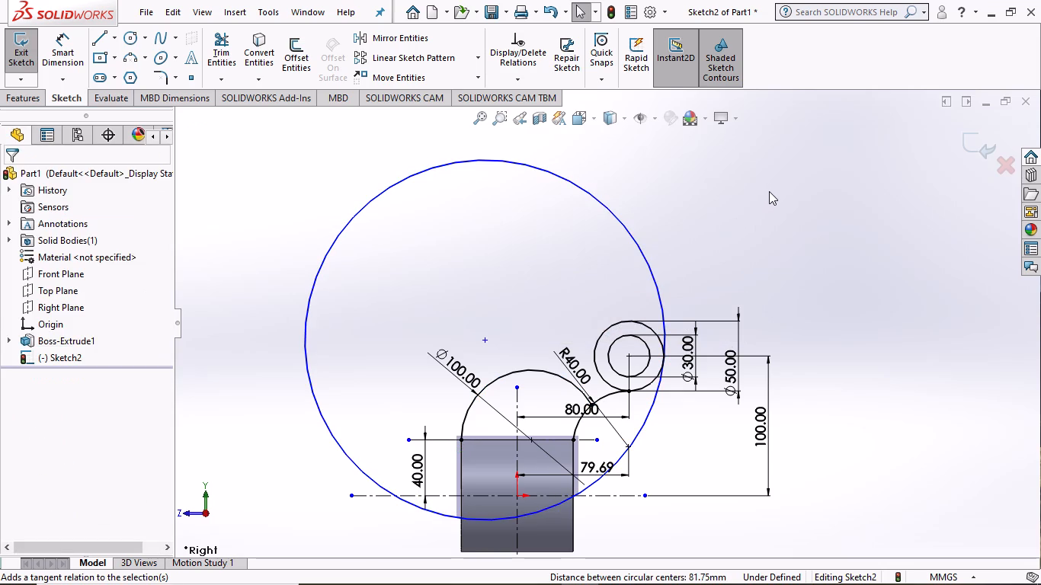
# Undo the two Tangent relations on the large circle and the sketching of the circle itself.
pyautogui.hotkey('ctrl', 'z')
pyautogui.hotkey('ctrl', 'z')
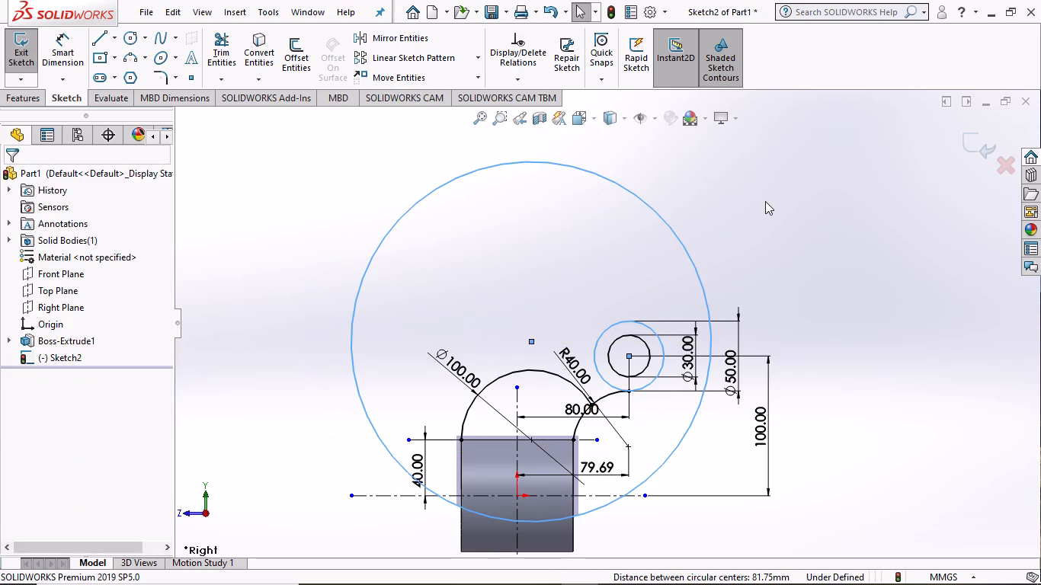
pyautogui.hotkey('ctrl', 'z')
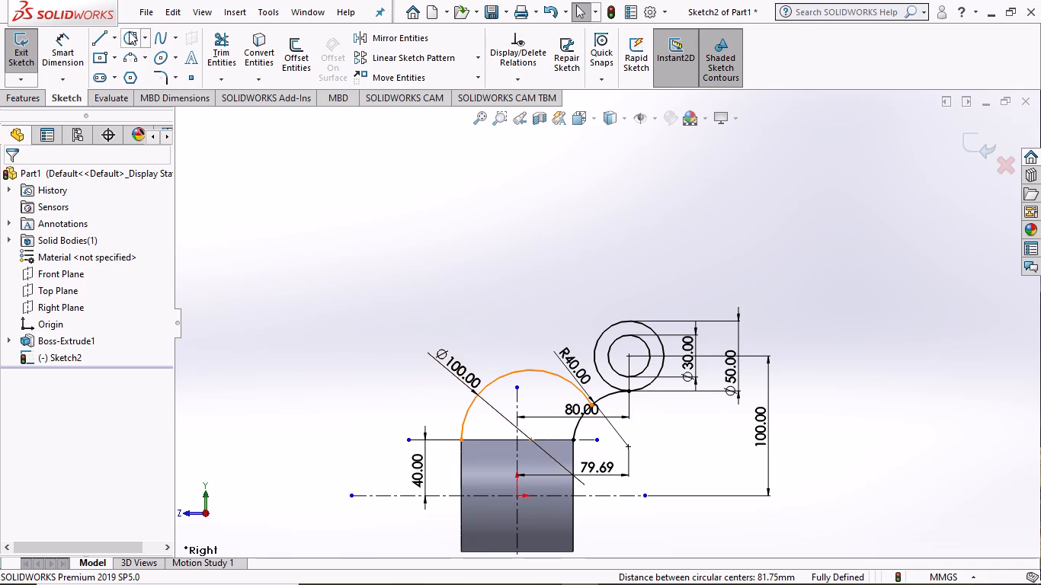
# Sketch a perimeter circle of about 97.4 mm radius around the 100 mm arc, crossing the ring's outer 50 mm circle.
pyautogui.click(126, 59)
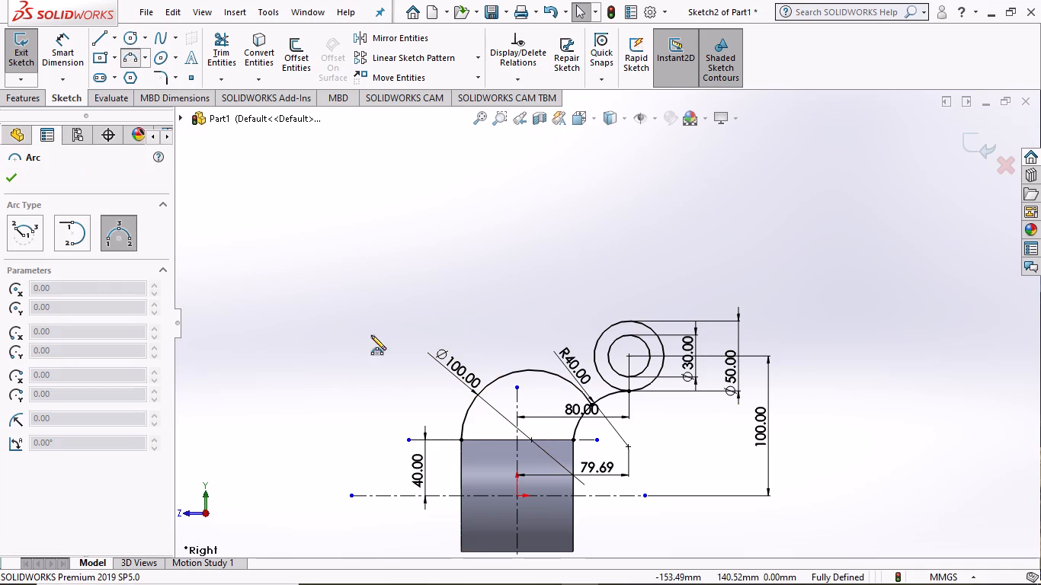
pyautogui.click(459, 401)
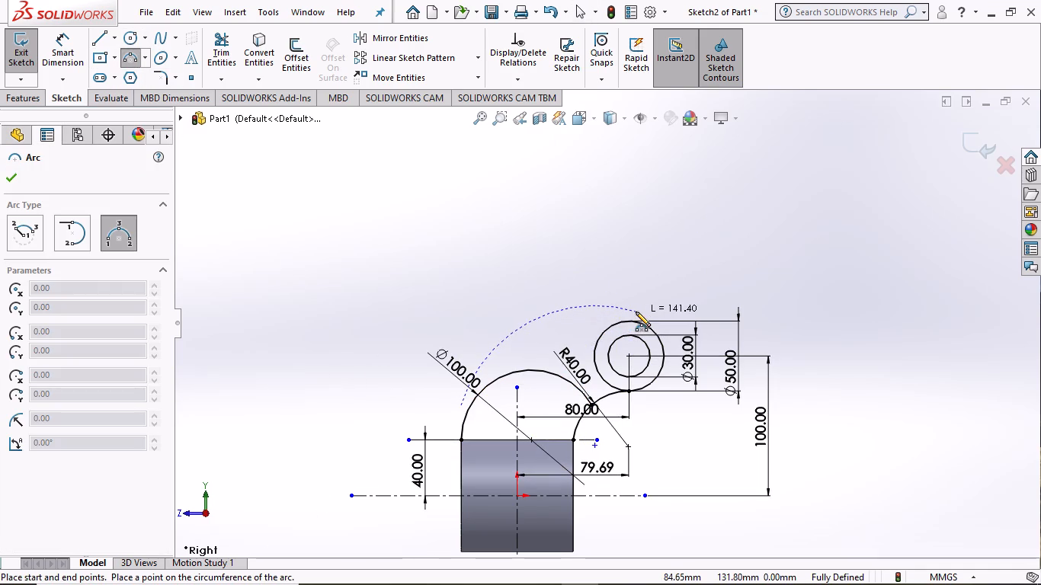
pyautogui.click(142, 30)
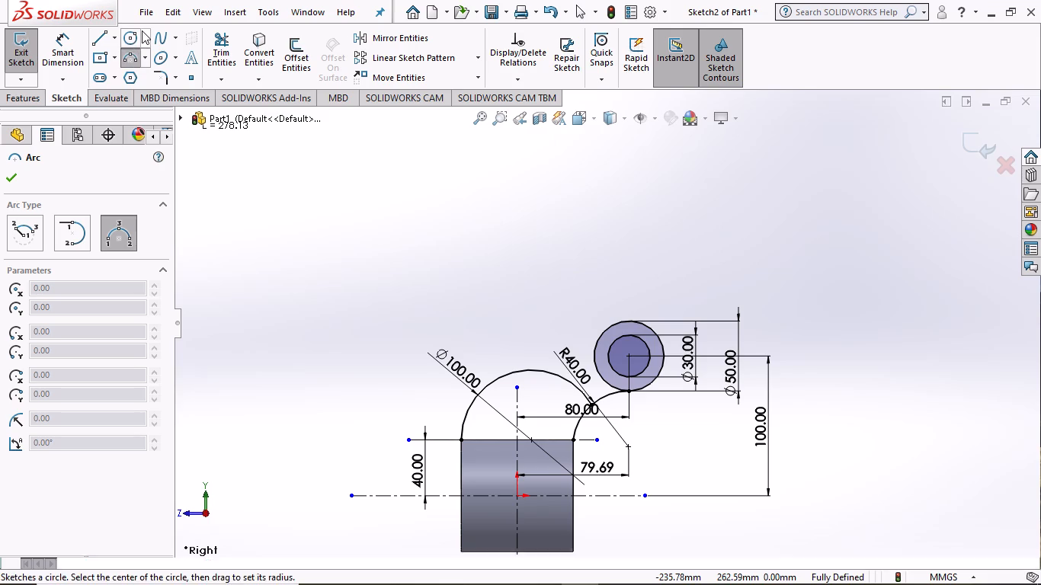
pyautogui.click(140, 69)
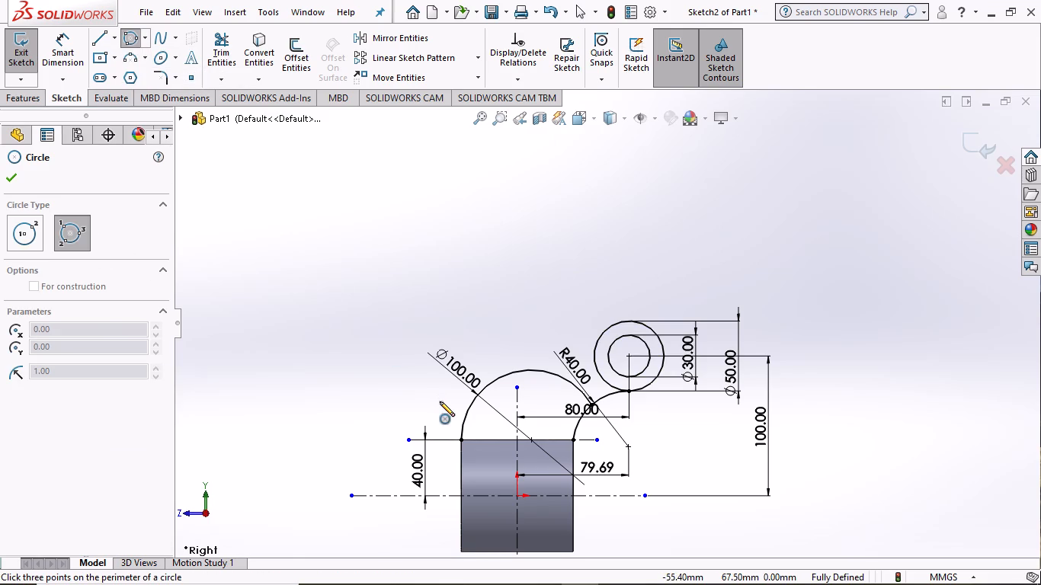
pyautogui.click(460, 404)
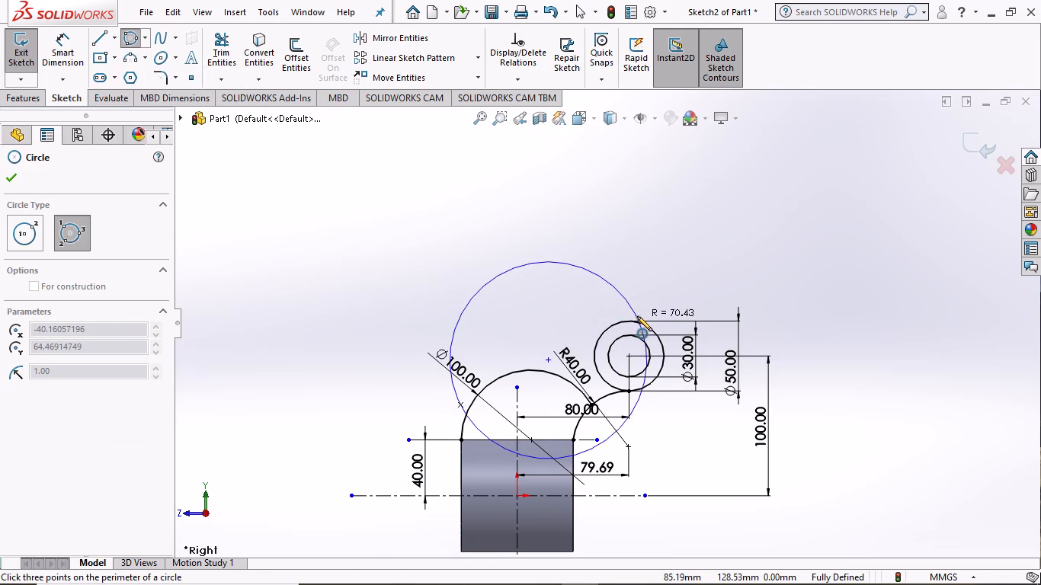
pyautogui.click(642, 315)
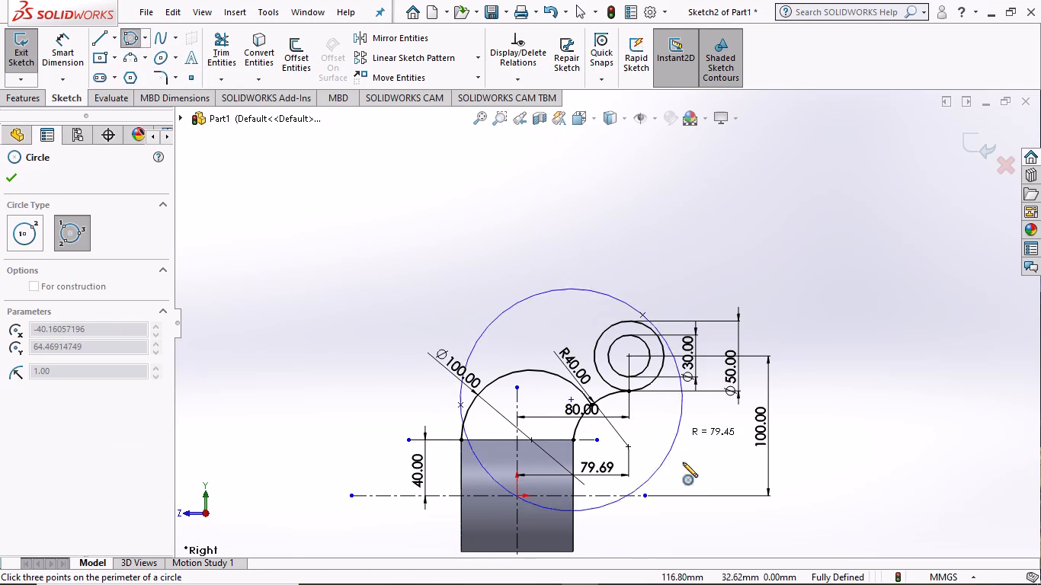
pyautogui.click(695, 529)
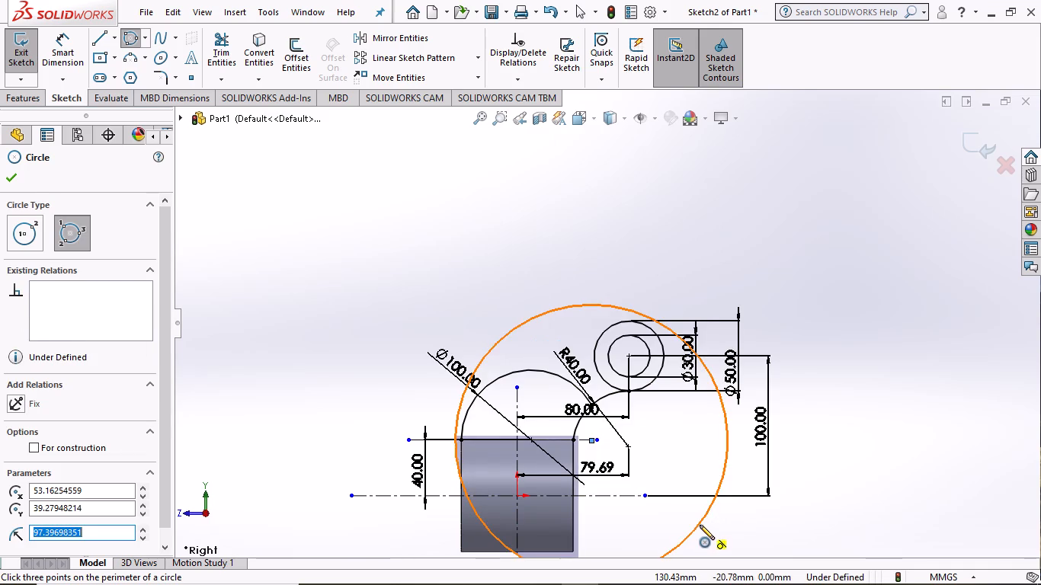
pyautogui.press('Escape')
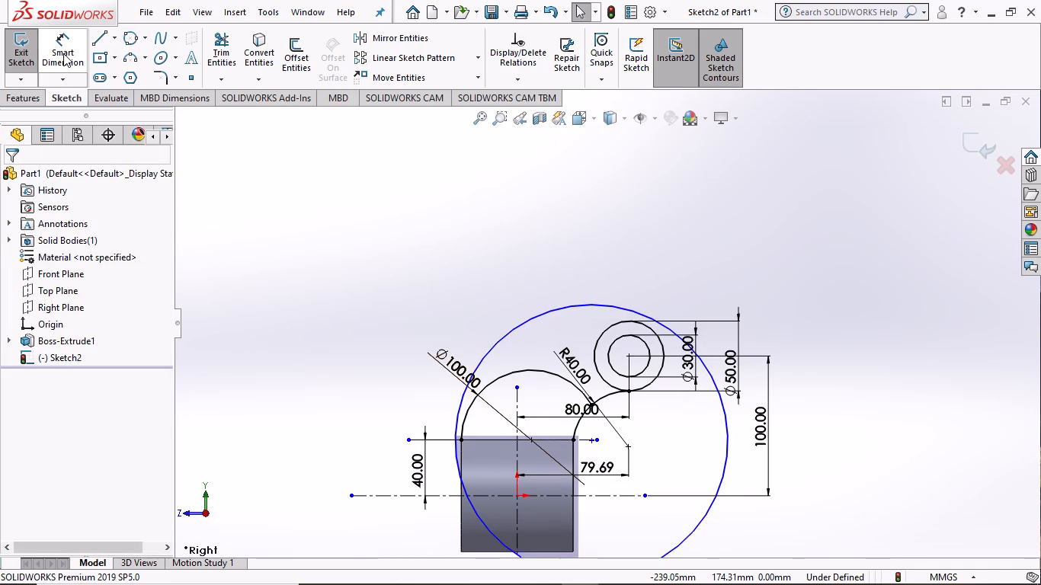
pyautogui.click(224, 369)
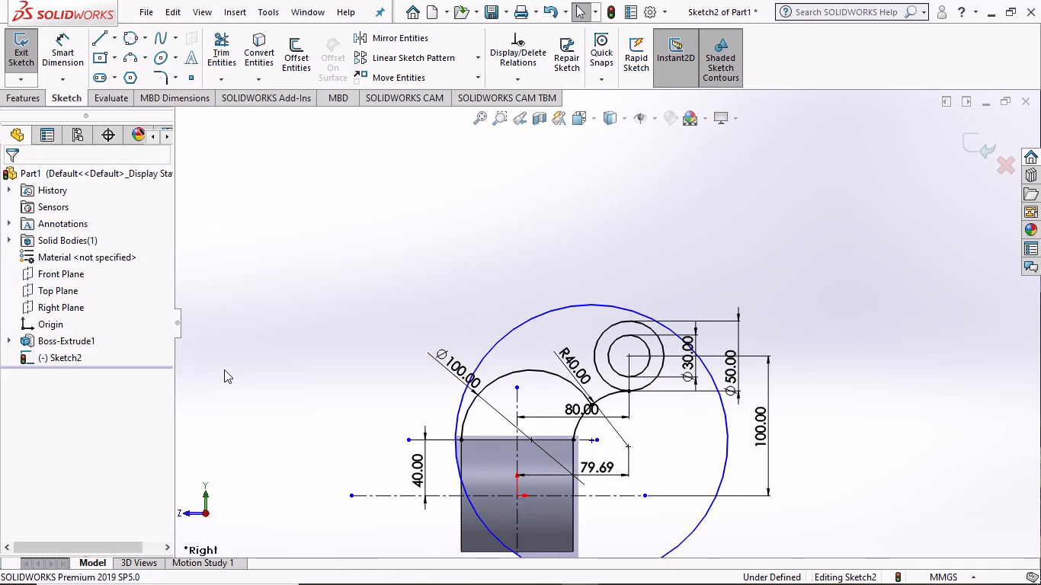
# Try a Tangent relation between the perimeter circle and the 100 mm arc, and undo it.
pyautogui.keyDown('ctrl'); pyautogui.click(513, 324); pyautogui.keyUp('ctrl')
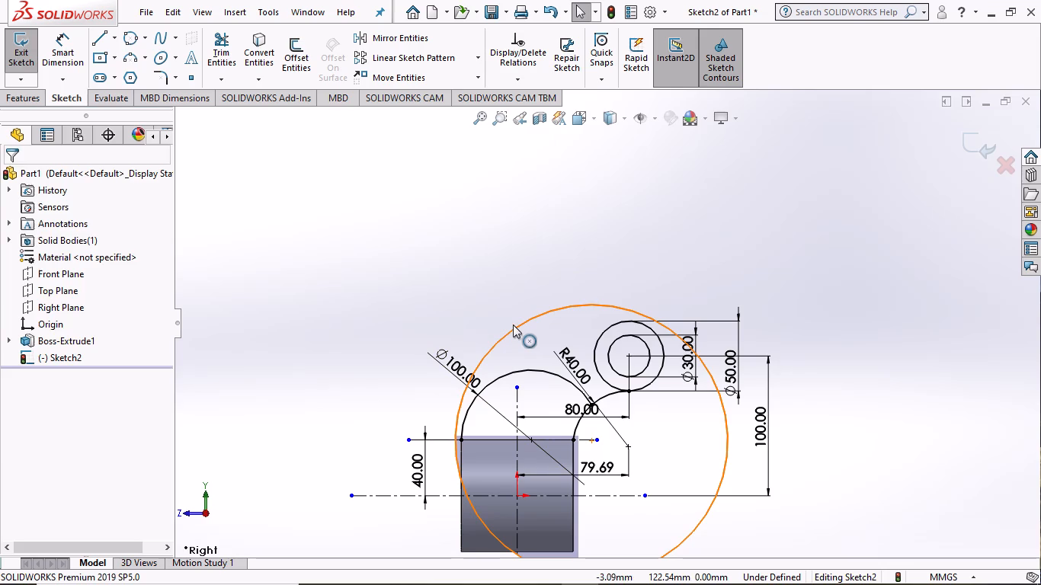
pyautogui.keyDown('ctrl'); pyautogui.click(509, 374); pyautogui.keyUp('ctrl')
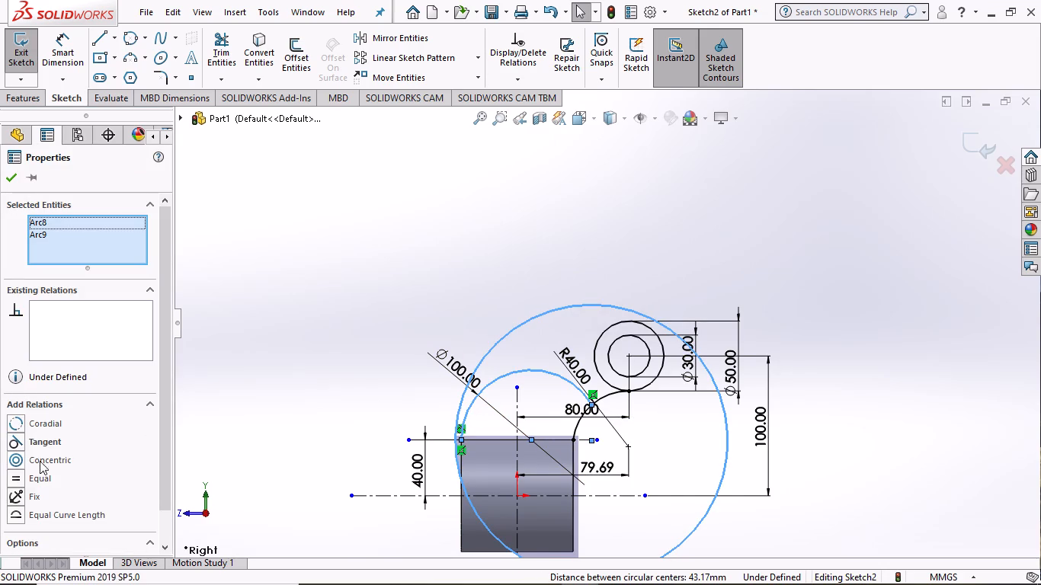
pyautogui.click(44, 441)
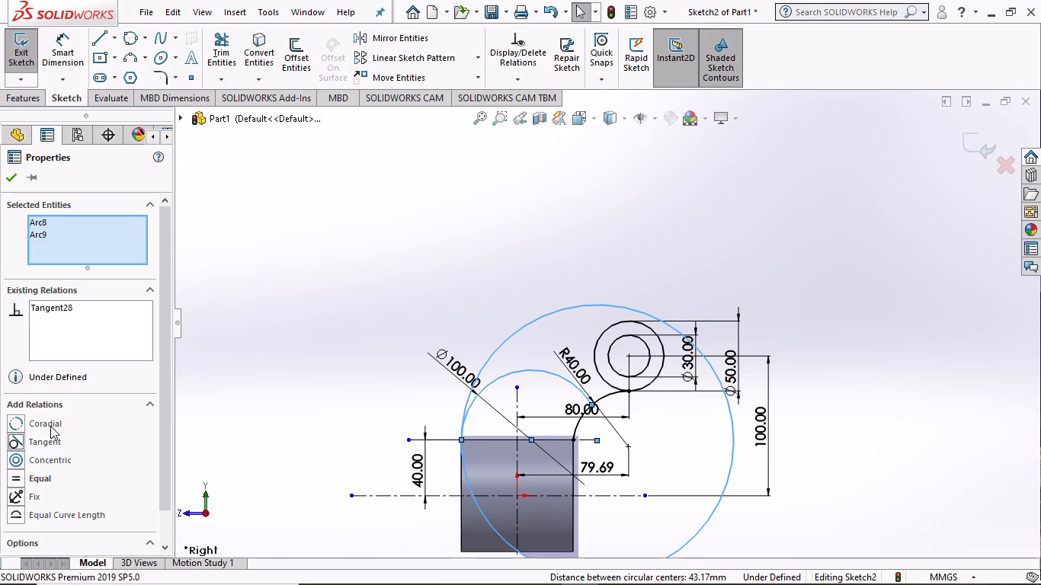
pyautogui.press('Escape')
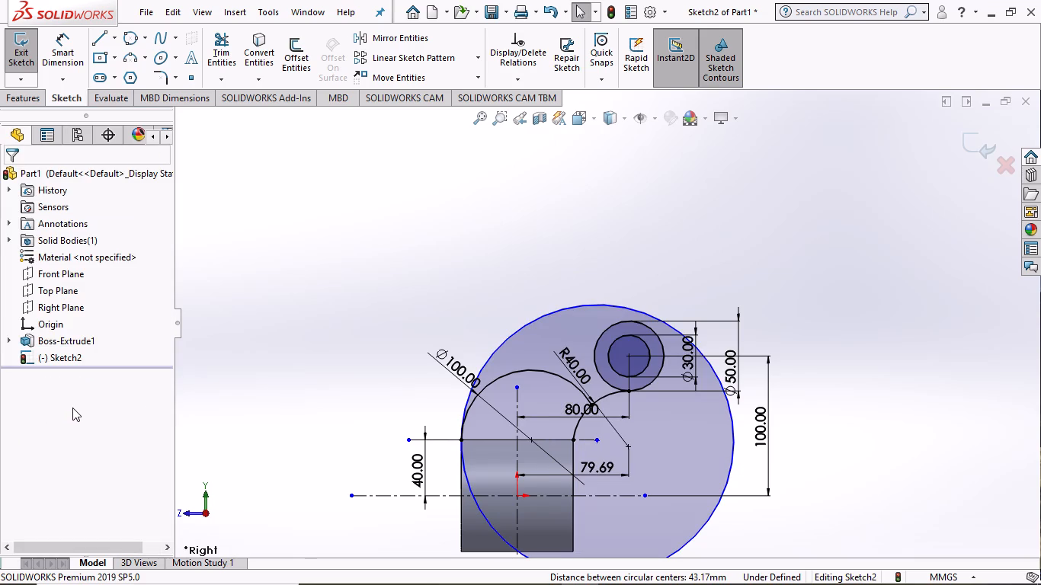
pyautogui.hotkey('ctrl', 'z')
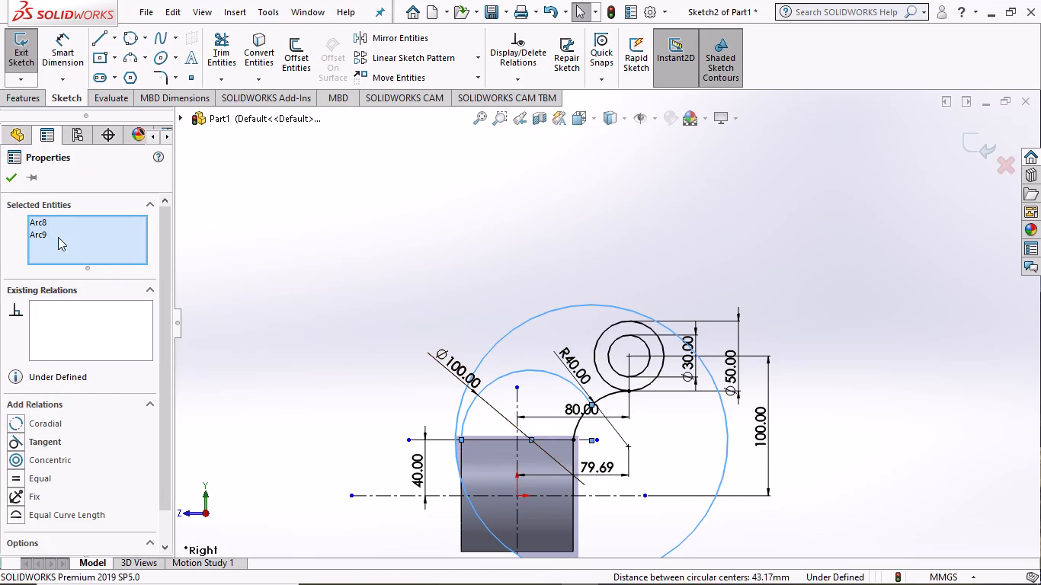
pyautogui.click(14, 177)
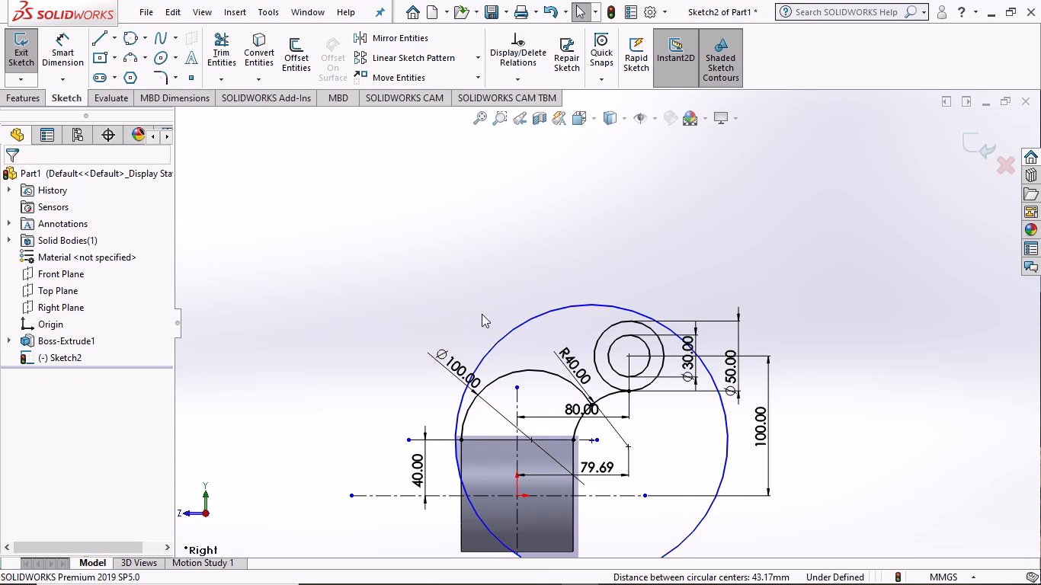
# Add a Tangent relation between the perimeter circle and the ring's outer 50 mm circle.
pyautogui.scroll(-1, 646, 358)
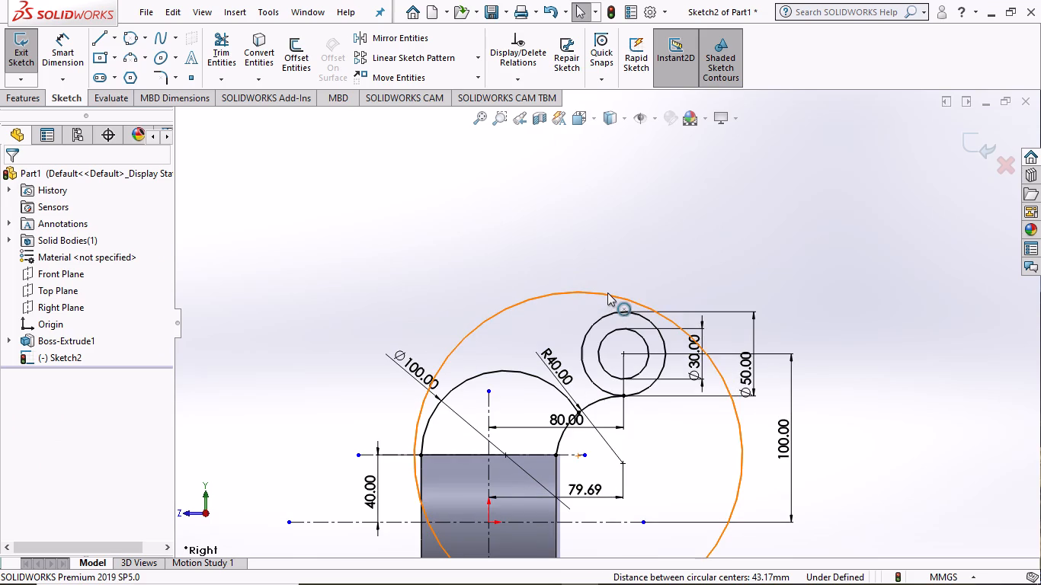
pyautogui.keyDown('ctrl'); pyautogui.click(607, 292); pyautogui.keyUp('ctrl')
pyautogui.keyDown('ctrl'); pyautogui.click(607, 312); pyautogui.keyUp('ctrl')
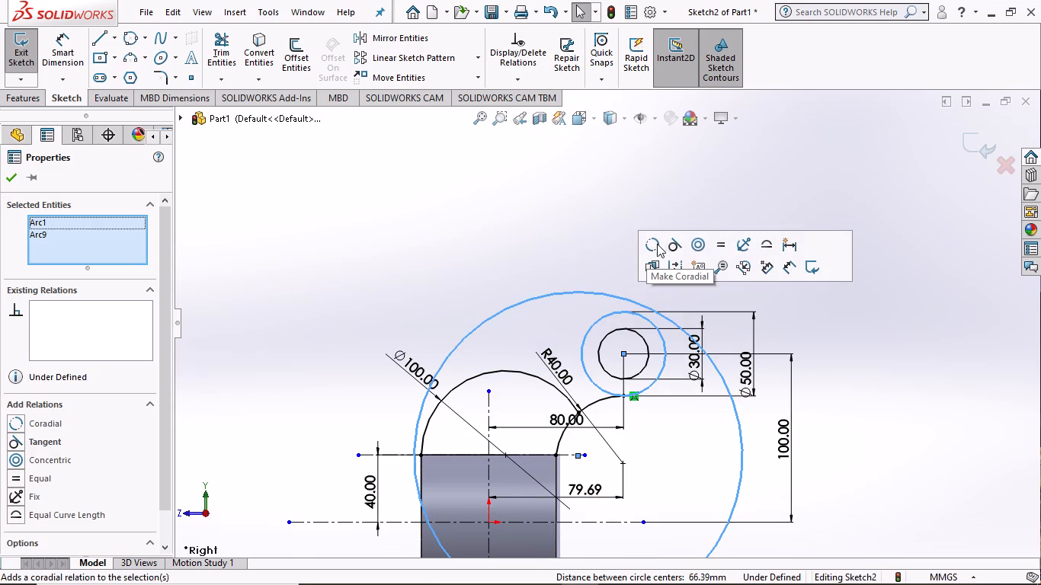
pyautogui.click(671, 243)
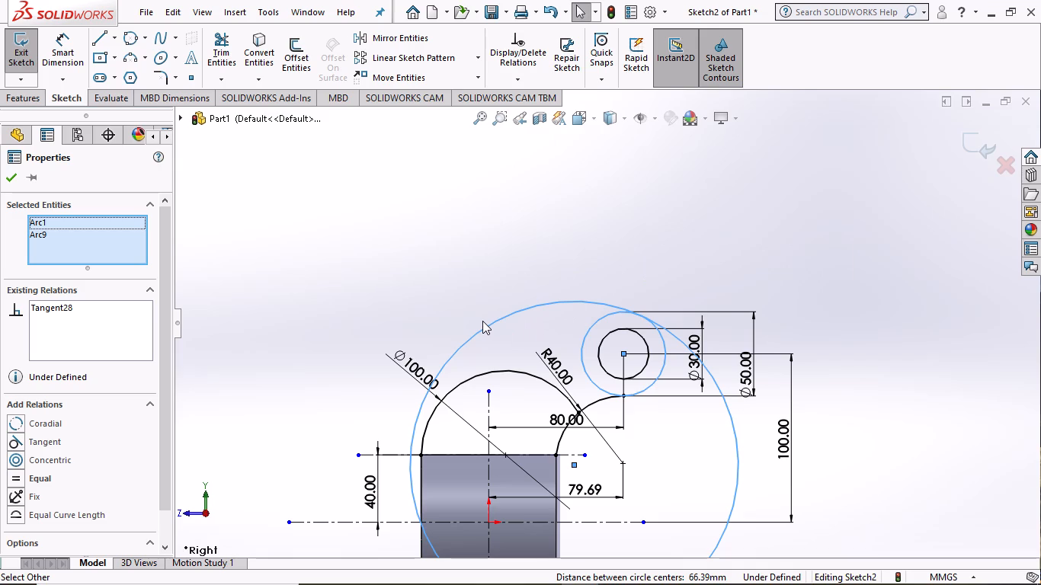
pyautogui.click(8, 174)
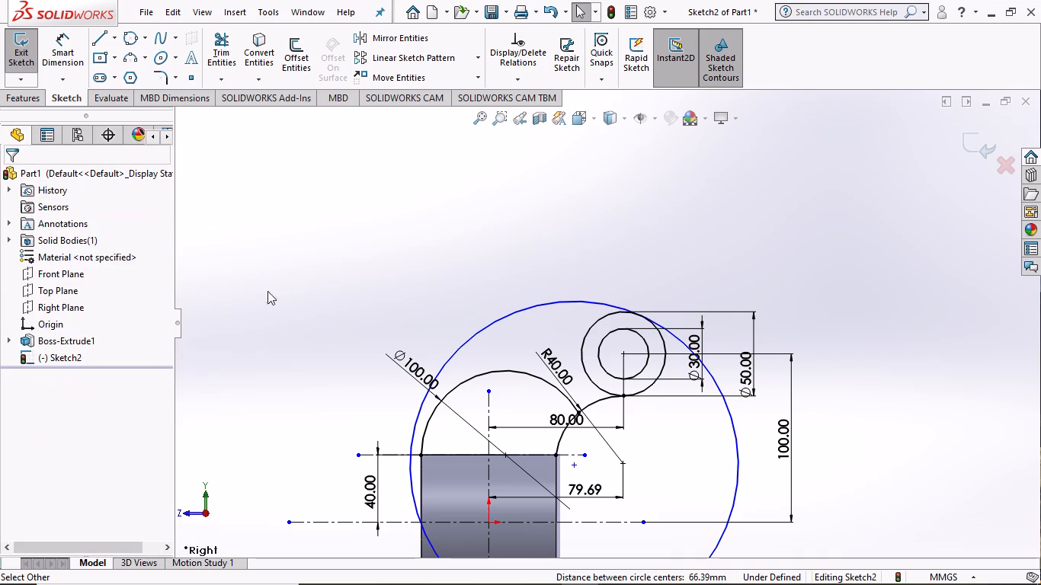
# Add a Tangent relation between the perimeter circle and the 100 mm arc above the hub.
pyautogui.keyDown('ctrl'); pyautogui.click(460, 346); pyautogui.keyUp('ctrl')
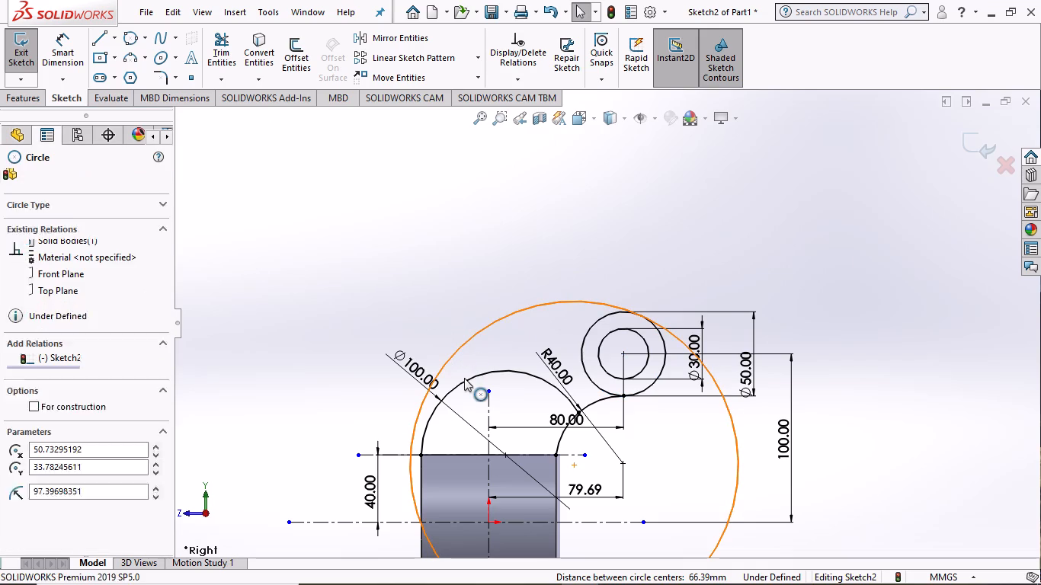
pyautogui.keyDown('ctrl'); pyautogui.click(468, 377); pyautogui.keyUp('ctrl')
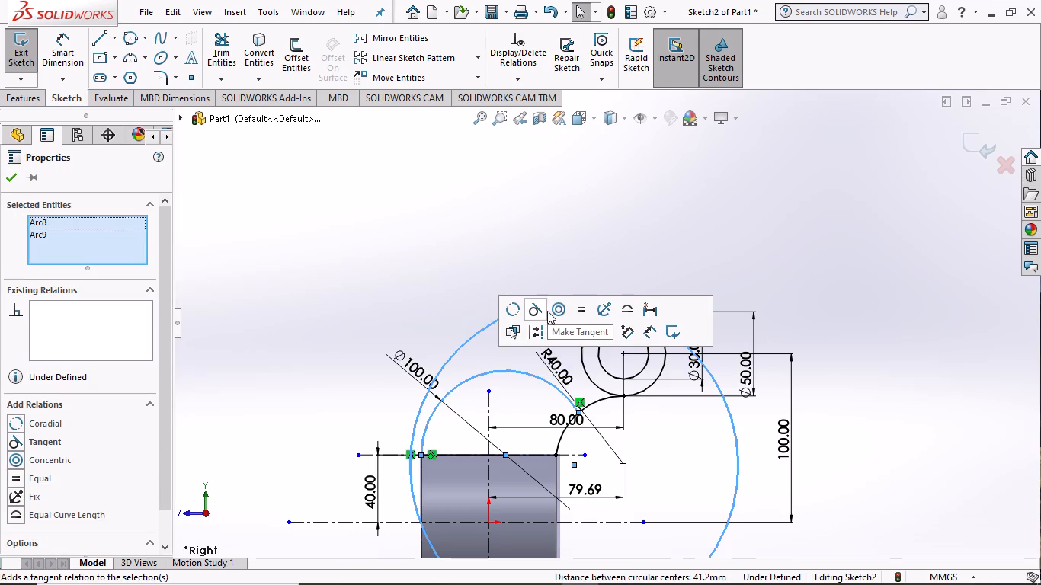
pyautogui.click(537, 309)
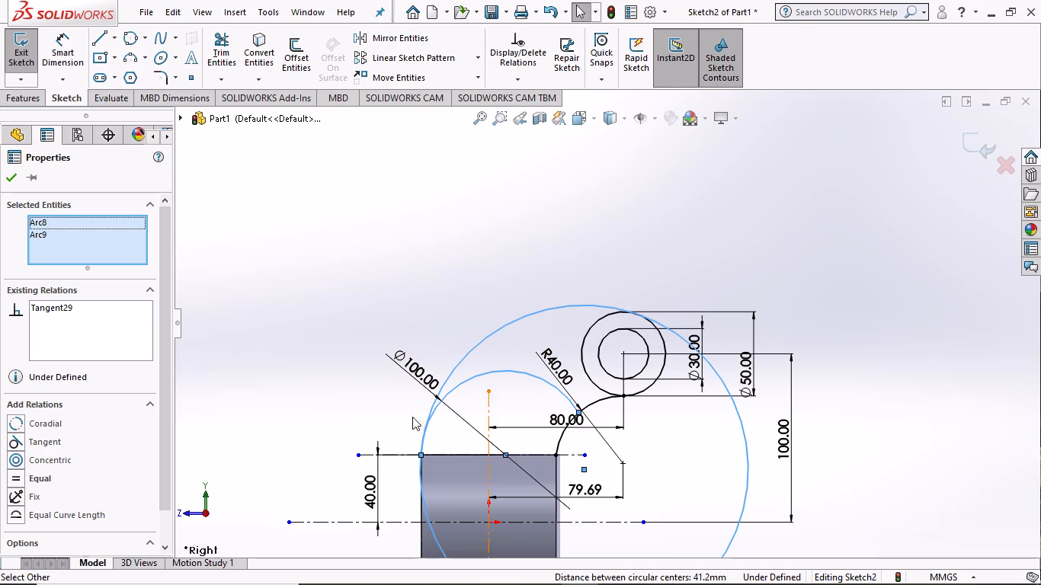
pyautogui.click(6, 172)
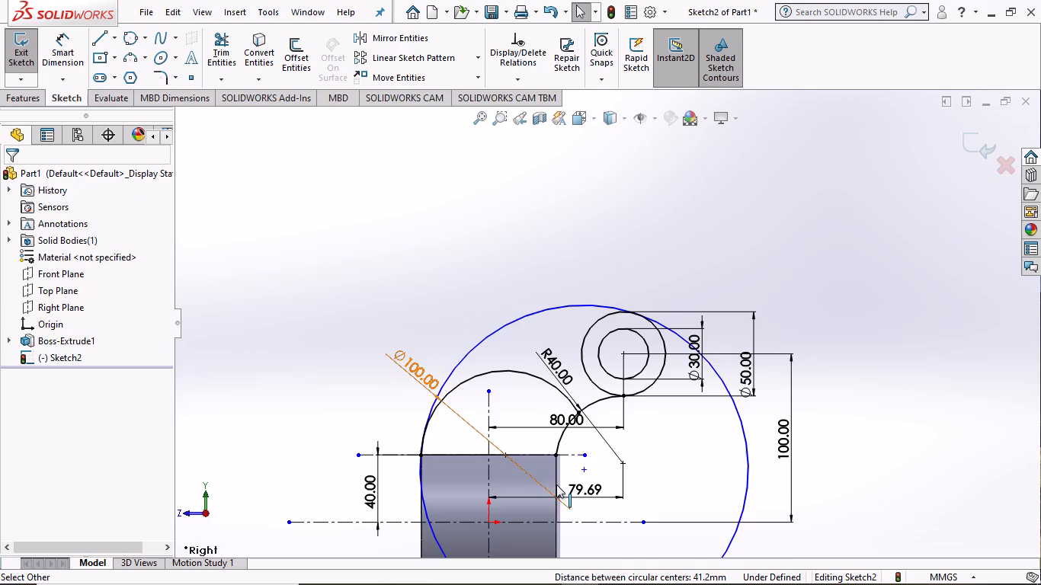
# Dimension the large tangent circle's diameter as 400 mm.
pyautogui.scroll(3, 585, 437)
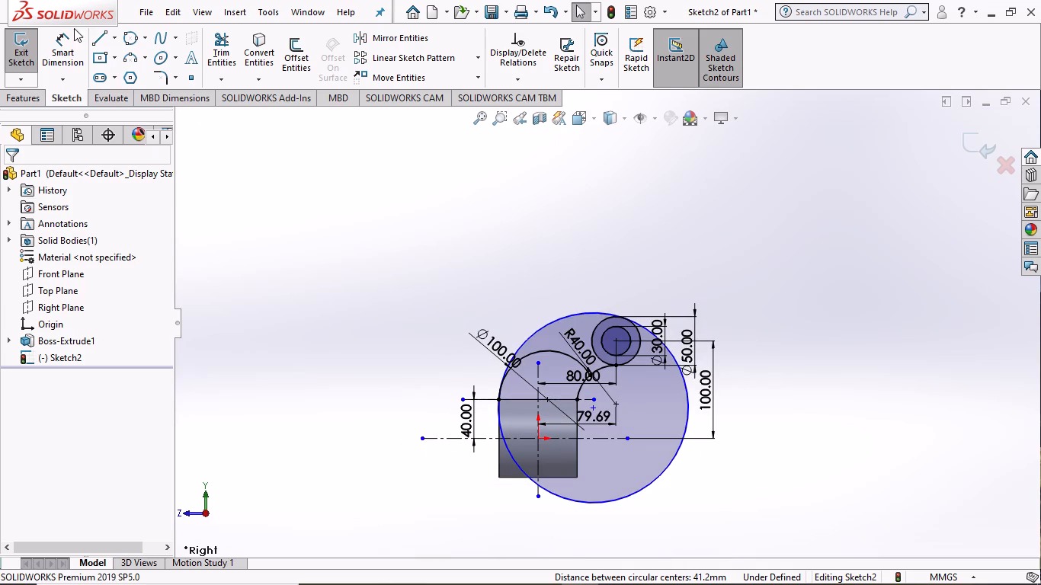
pyautogui.click(62, 60)
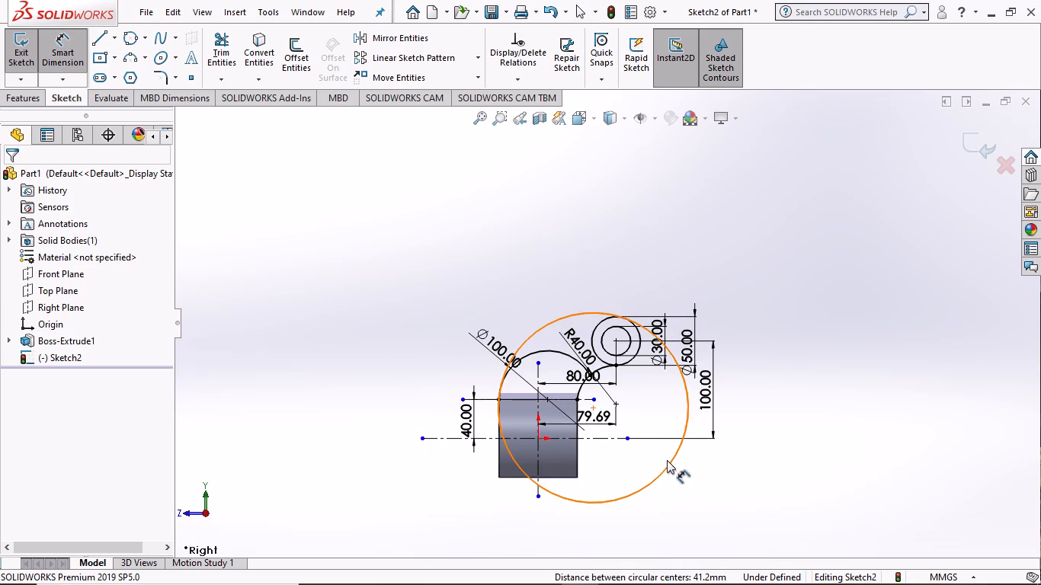
pyautogui.click(676, 452)
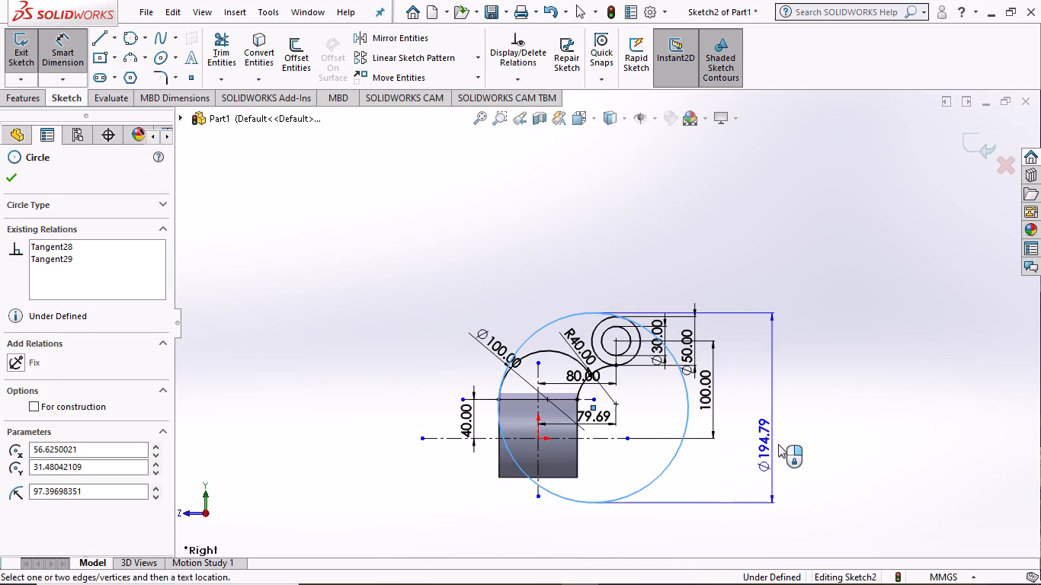
pyautogui.click(837, 427)
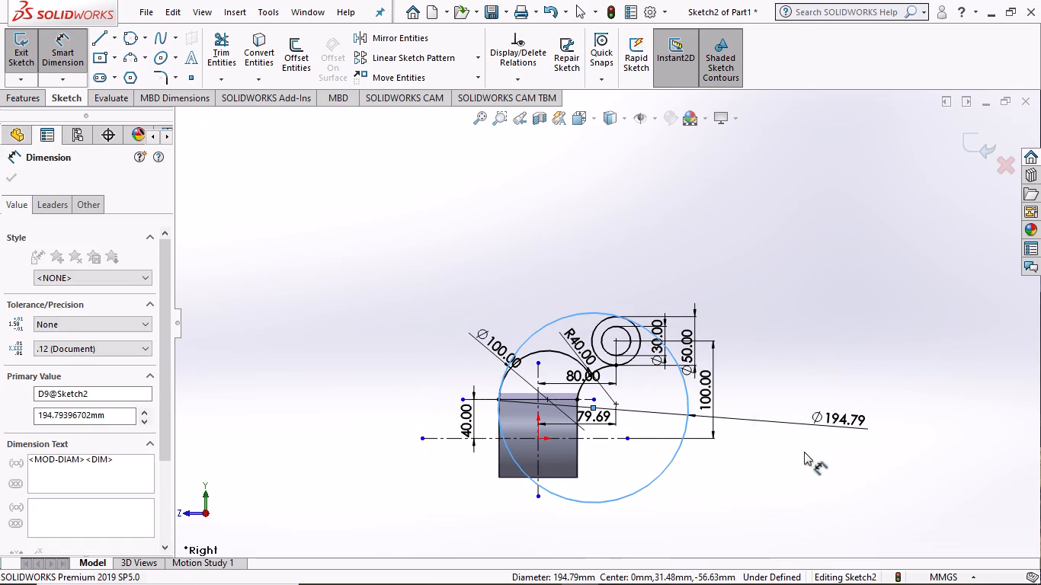
pyautogui.write('400')
pyautogui.press('Return')
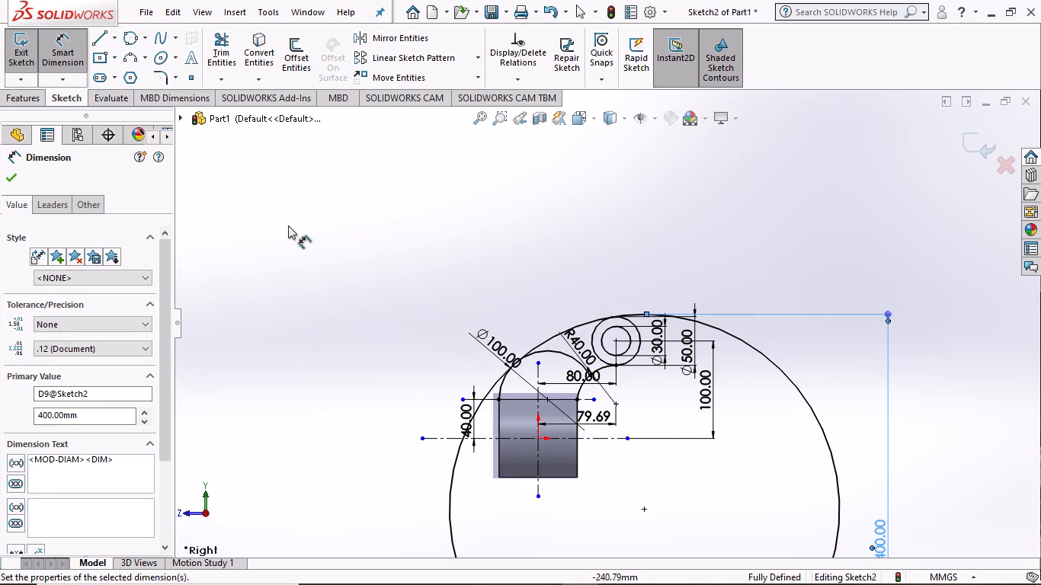
pyautogui.click(8, 176)
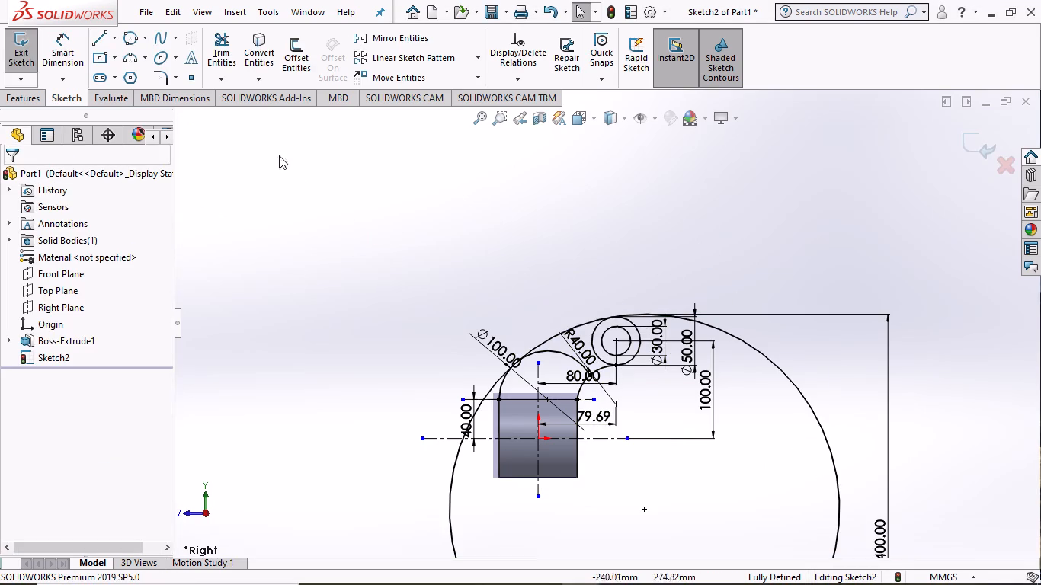
# Trim the 400 mm circle to leave only the arc between the ring and its tangent point on the 100 mm arc.
pyautogui.click(229, 55)
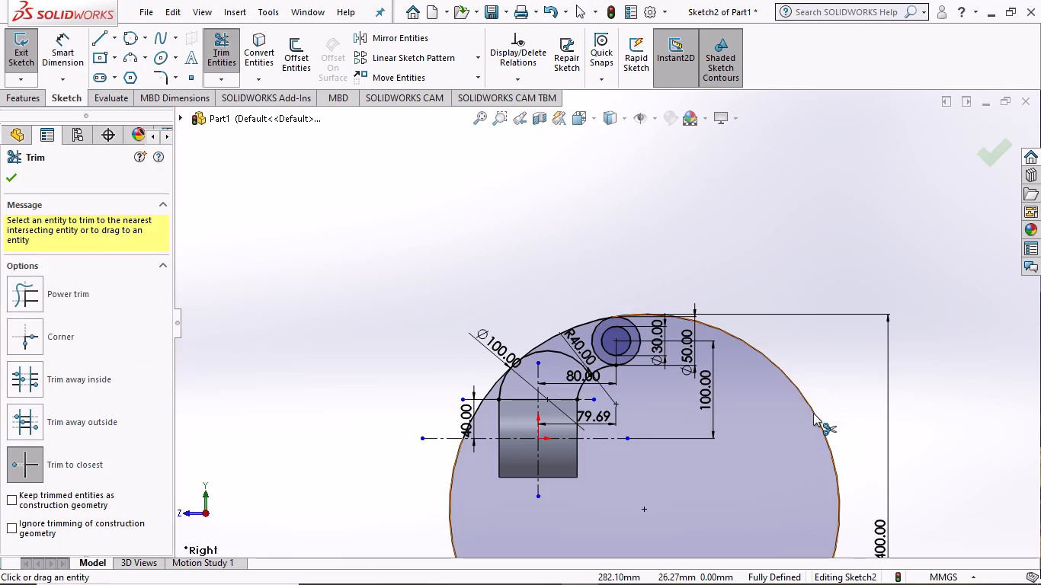
pyautogui.click(813, 409)
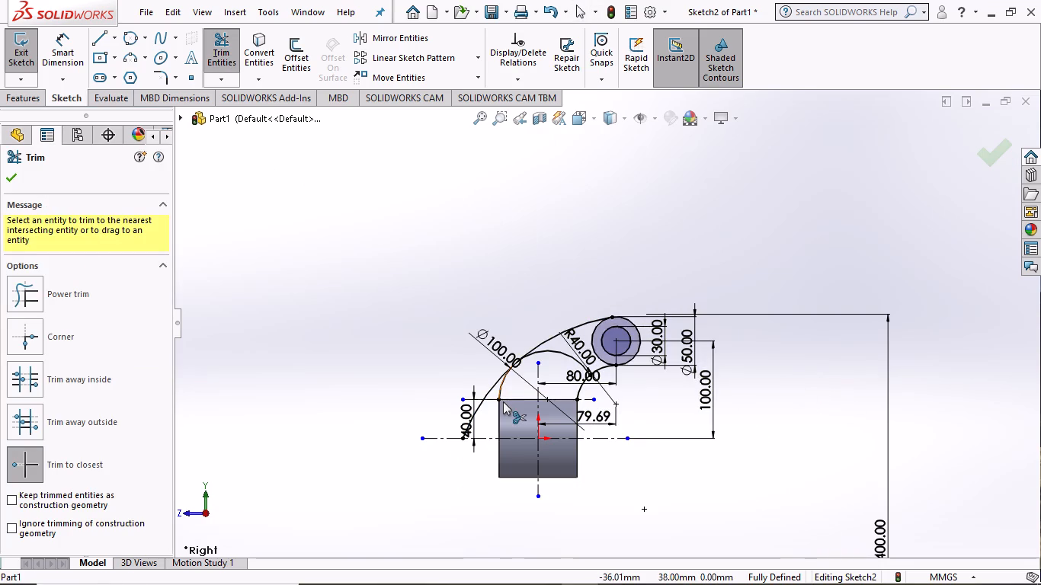
pyautogui.scroll(-9, 501, 398)
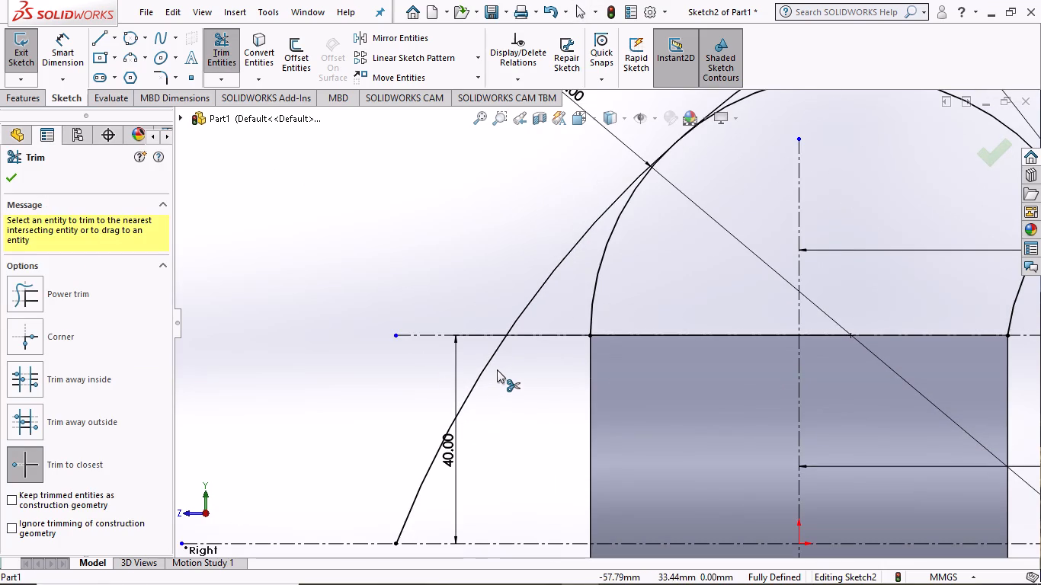
pyautogui.click(485, 364)
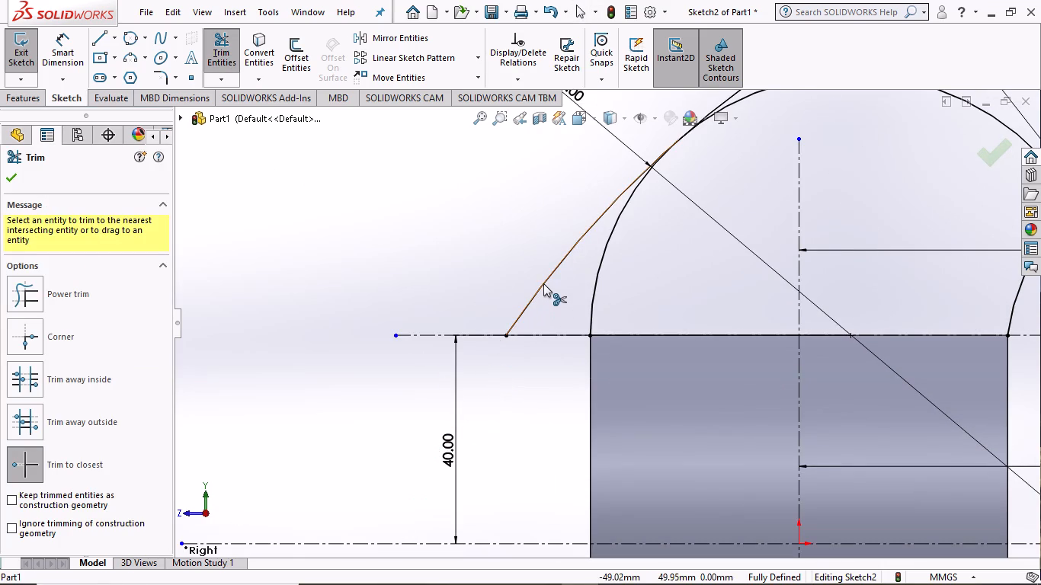
pyautogui.click(543, 283)
# Trim away the inner portion of the 100 mm arc between the large tangent arc and the R40 arc.
pyautogui.scroll(6, 585, 294)
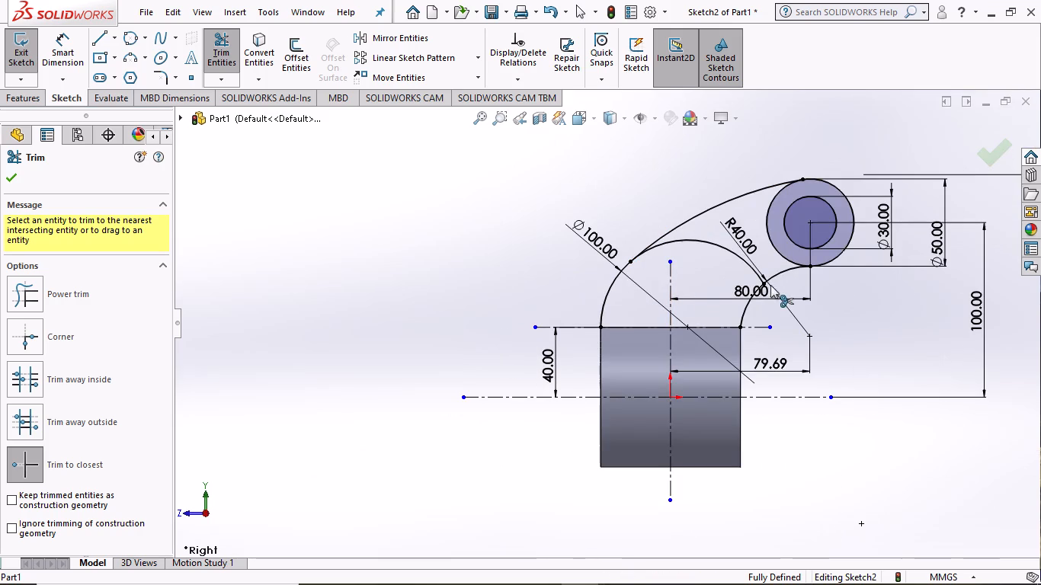
pyautogui.scroll(-2, 709, 256)
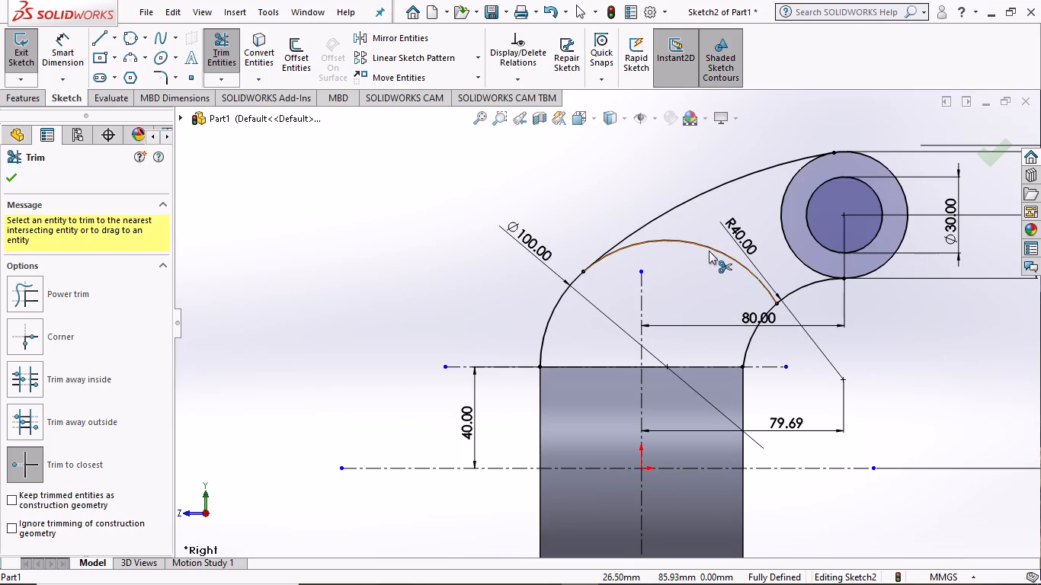
pyautogui.click(709, 251)
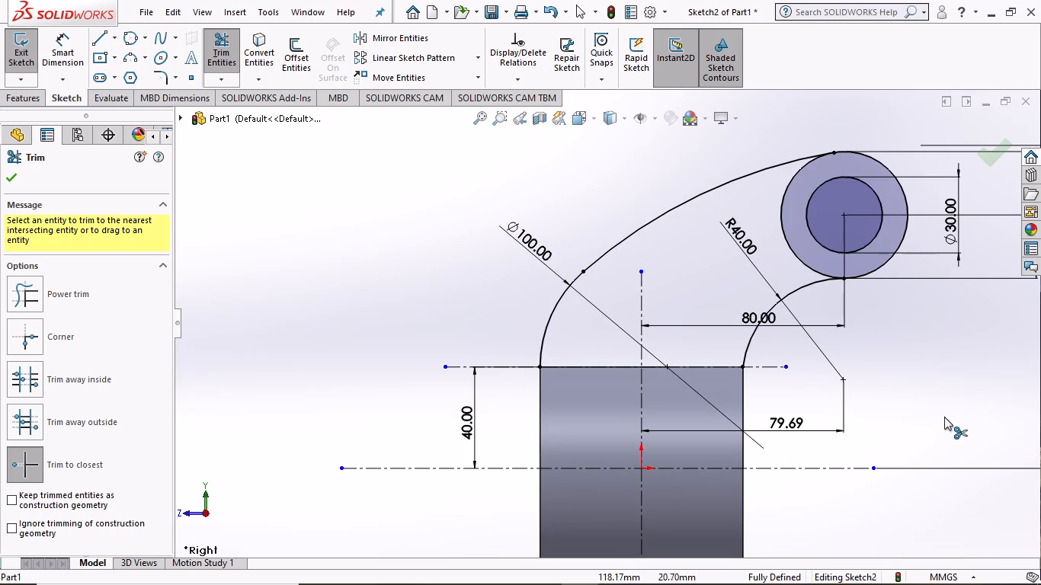
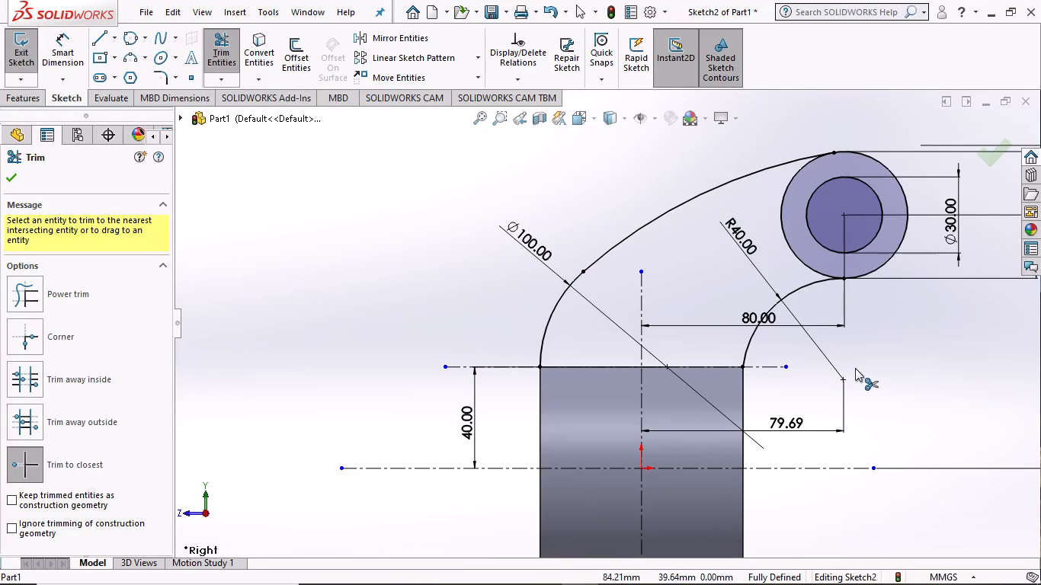
# Examine the arm profile sketch and the keyed hub from several angles.
pyautogui.click(12, 171)
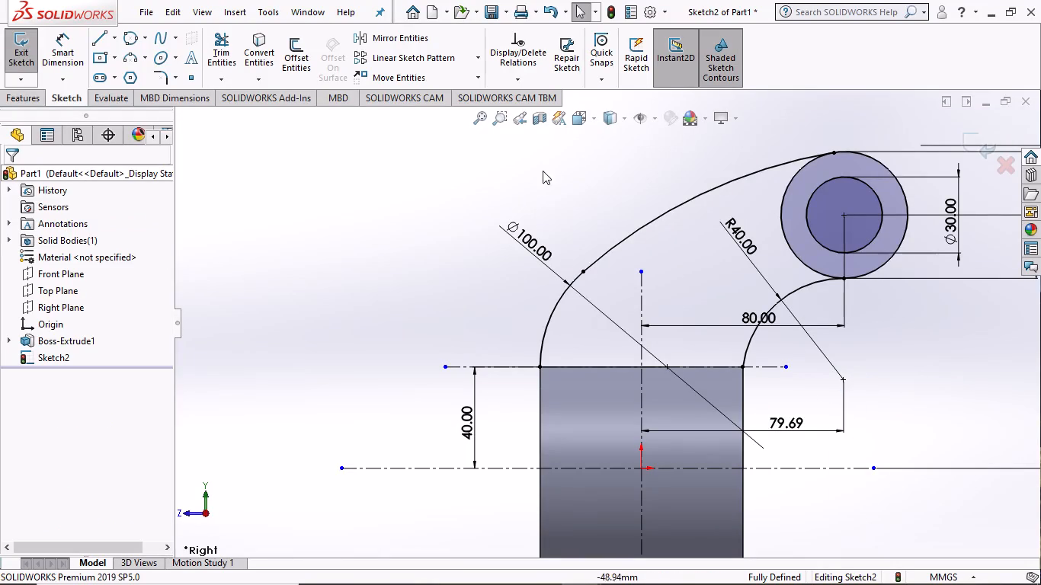
pyautogui.scroll(2, 763, 254)
pyautogui.moveTo(304, 340); pyautogui.dragTo(405, 347, button='middle')
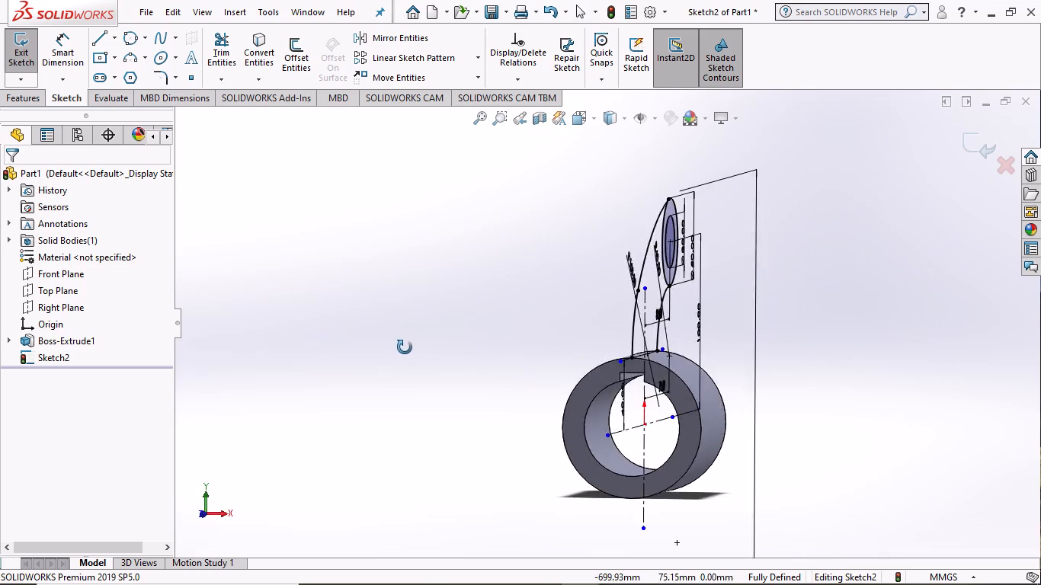
pyautogui.moveTo(405, 347); pyautogui.dragTo(344, 358, button='middle')
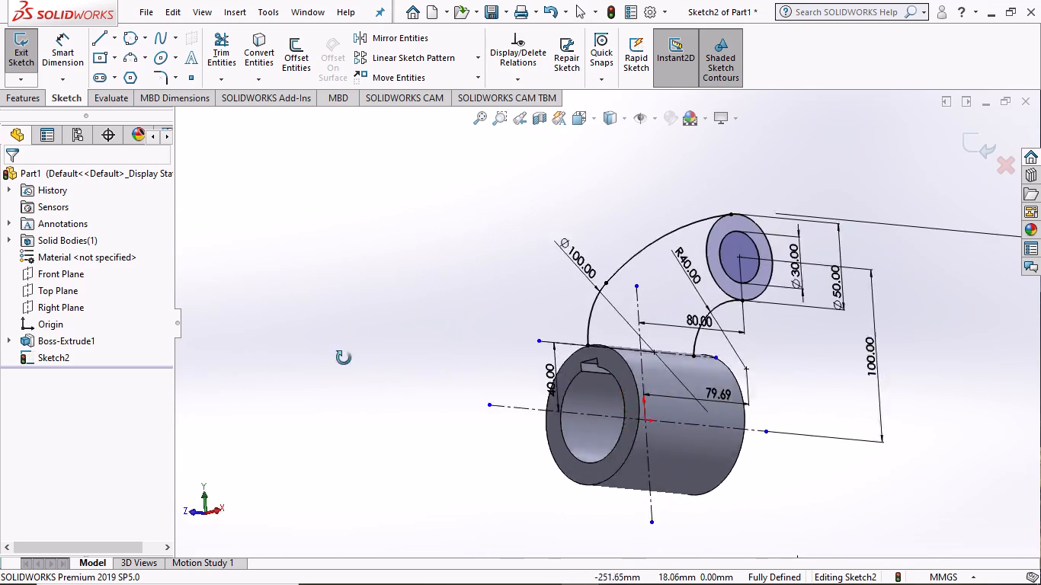
pyautogui.moveTo(344, 358); pyautogui.dragTo(270, 371, button='middle')
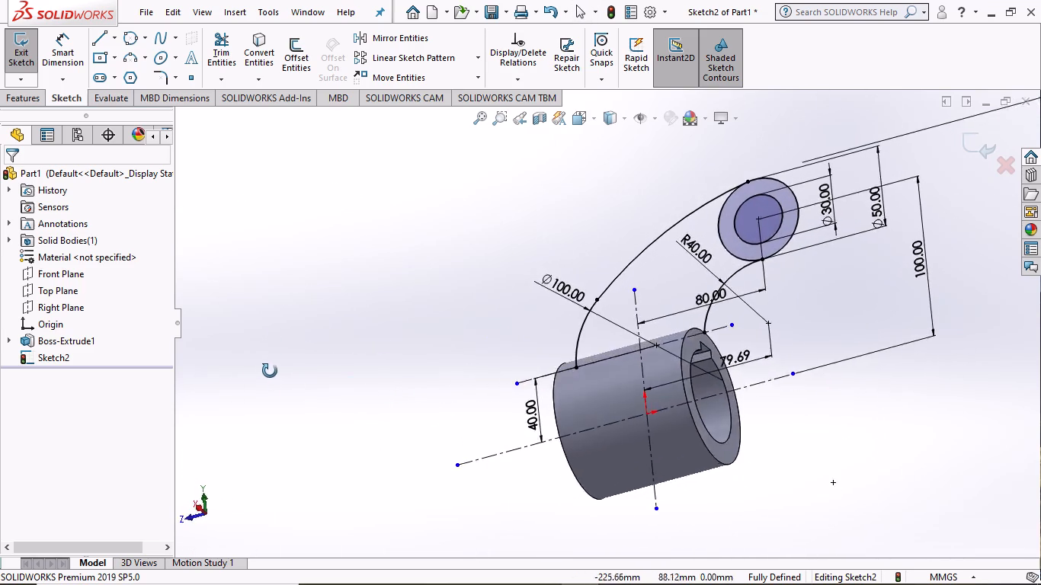
pyautogui.moveTo(270, 371); pyautogui.dragTo(330, 417, button='middle')
pyautogui.scroll(-2, 850, 229)
pyautogui.scroll(-1, 802, 318)
pyautogui.scroll(2, 563, 321)
pyautogui.scroll(1, 921, 418)
pyautogui.moveTo(930, 382); pyautogui.dragTo(905, 422, button='middle')
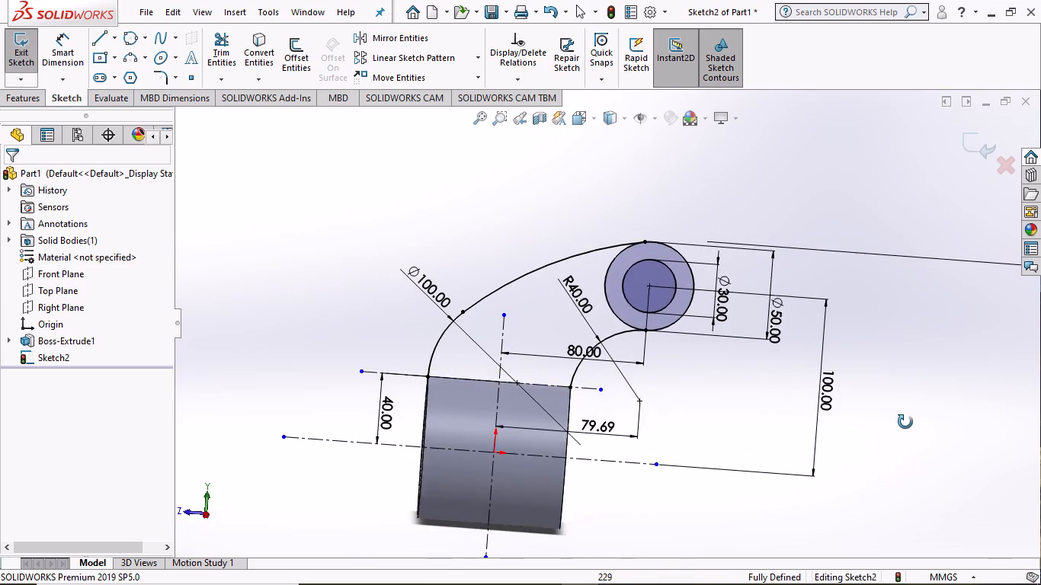
pyautogui.moveTo(905, 422); pyautogui.dragTo(836, 473, button='middle')
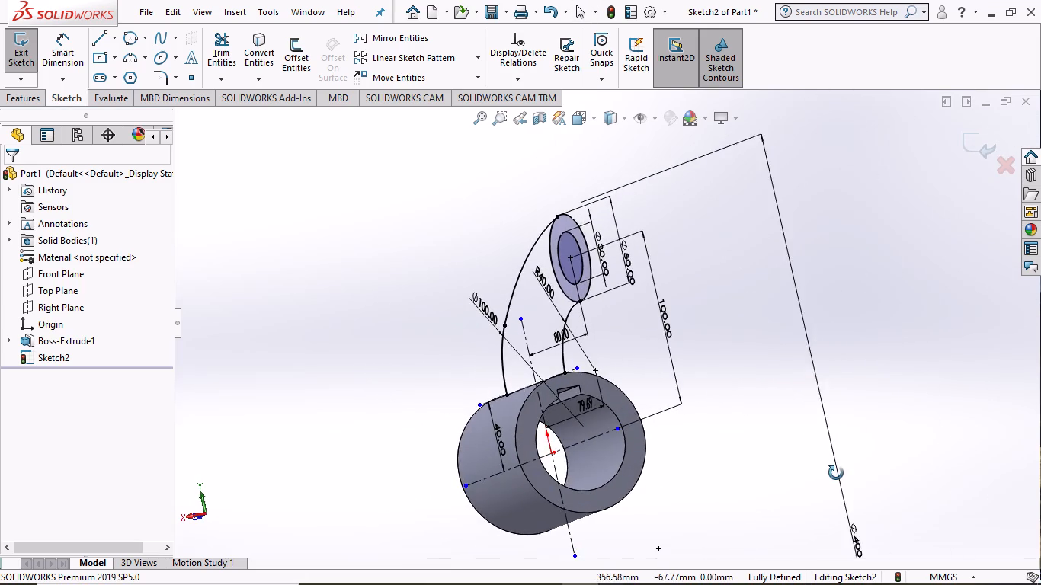
pyautogui.moveTo(836, 473); pyautogui.dragTo(731, 529, button='middle')
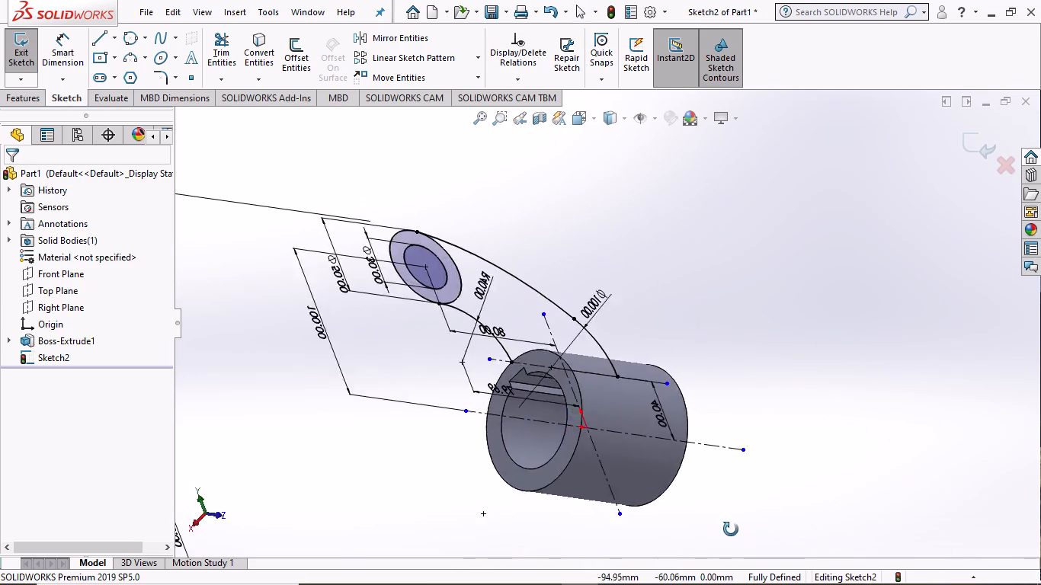
pyautogui.moveTo(731, 529); pyautogui.dragTo(824, 433, button='middle')
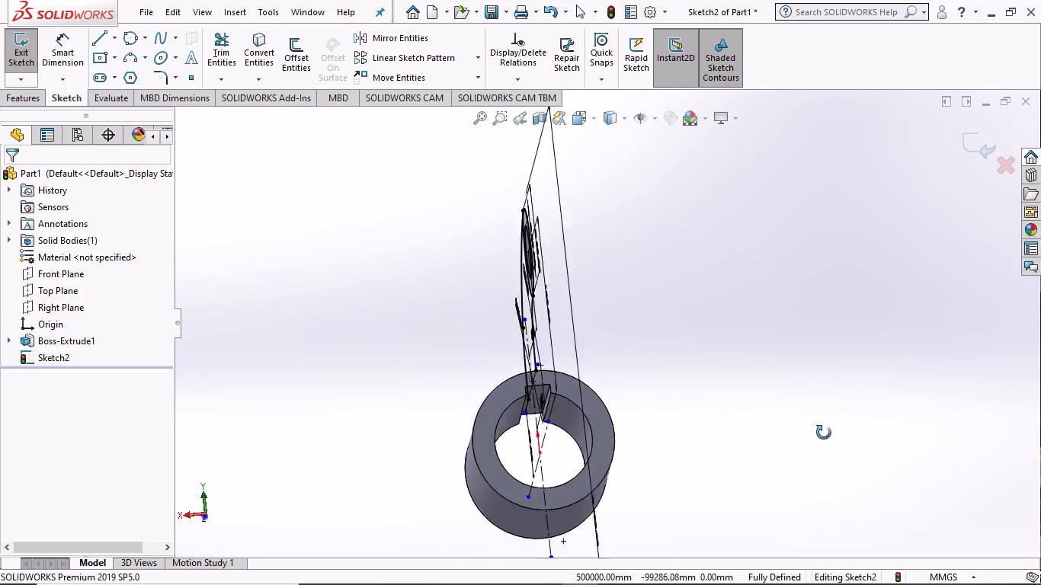
pyautogui.moveTo(824, 433); pyautogui.dragTo(948, 477, button='middle')
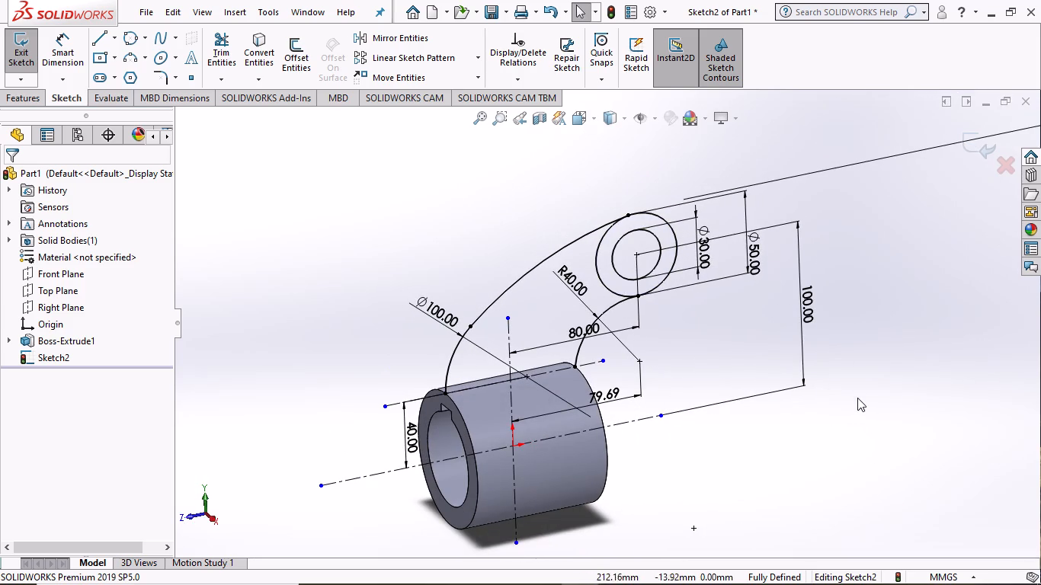
pyautogui.moveTo(914, 405); pyautogui.dragTo(863, 456, button='middle')
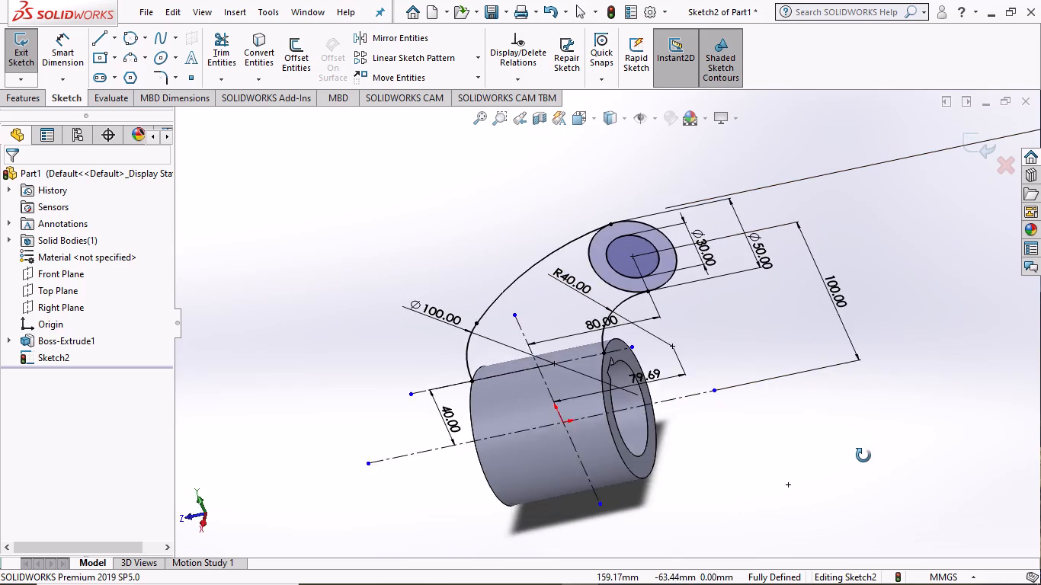
pyautogui.moveTo(863, 456); pyautogui.dragTo(941, 497, button='middle')
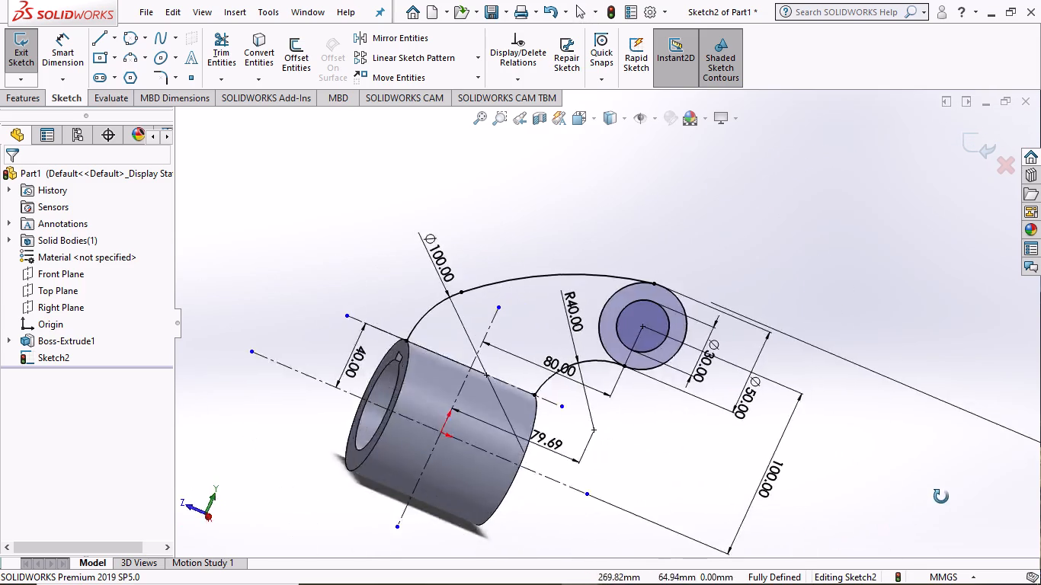
pyautogui.moveTo(941, 497); pyautogui.dragTo(900, 441, button='middle')
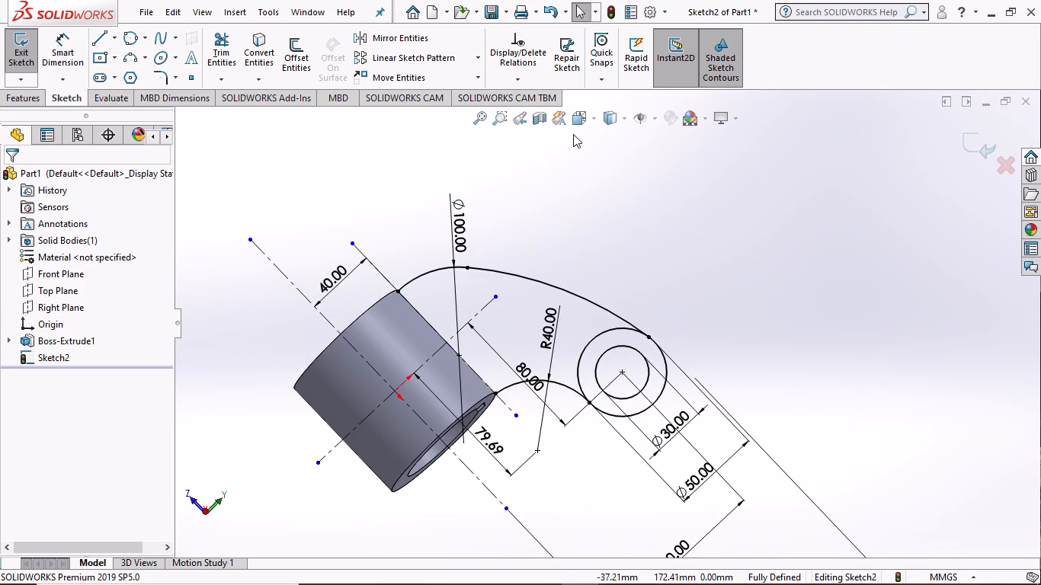
# Trim the inner portion of the 50 mm circle between the large tangent arc and the R40 arc.
pyautogui.click(573, 123)
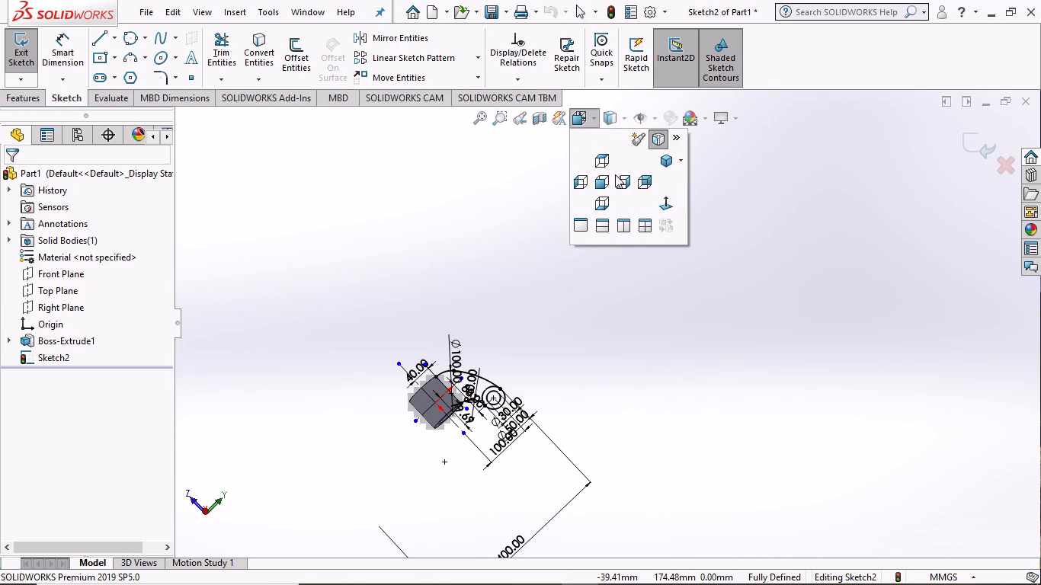
pyautogui.click(617, 184)
pyautogui.scroll(-2, 482, 264)
pyautogui.scroll(-2, 577, 266)
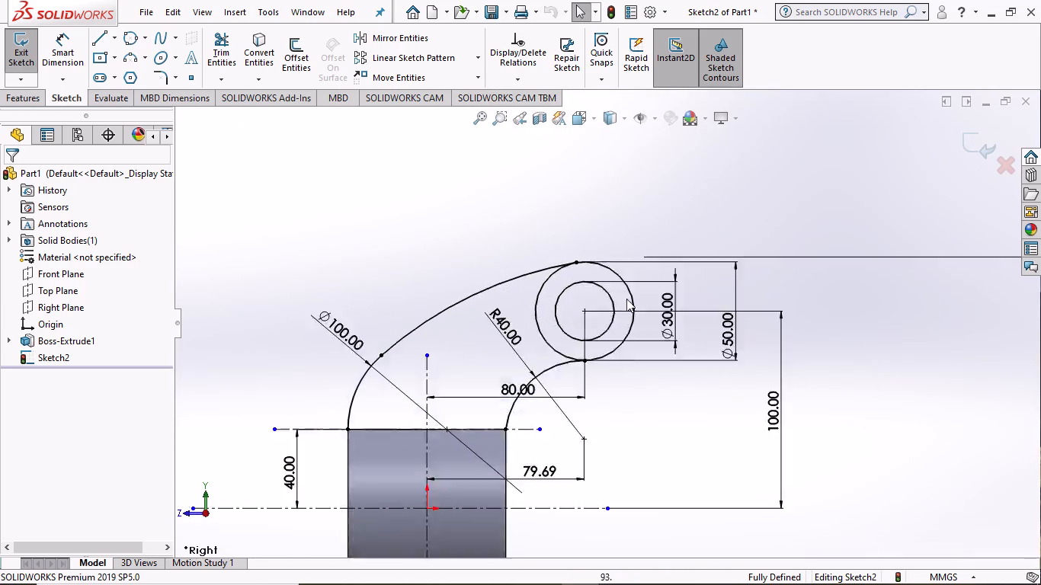
pyautogui.scroll(-1, 644, 299)
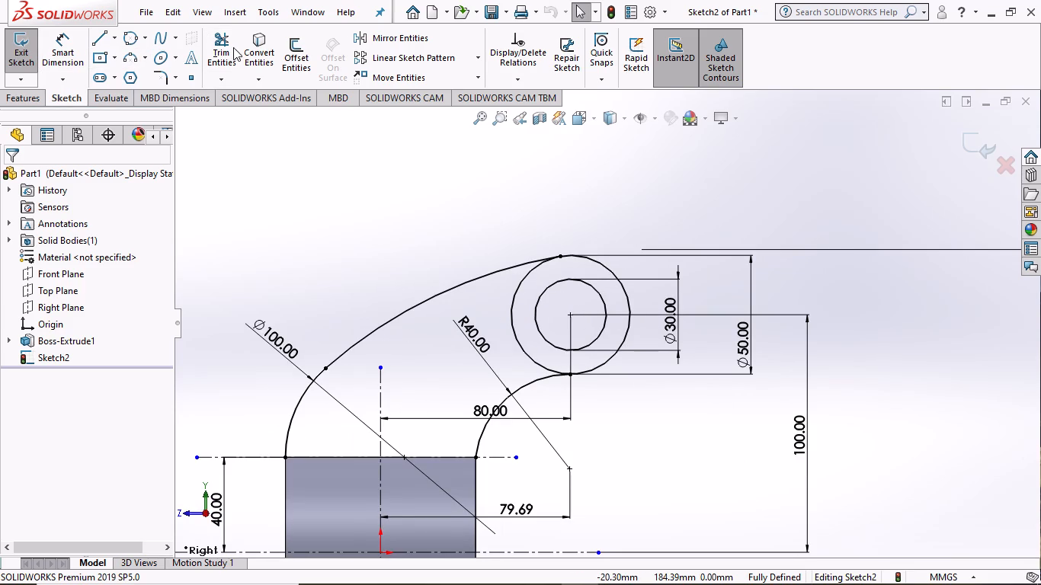
pyautogui.click(214, 50)
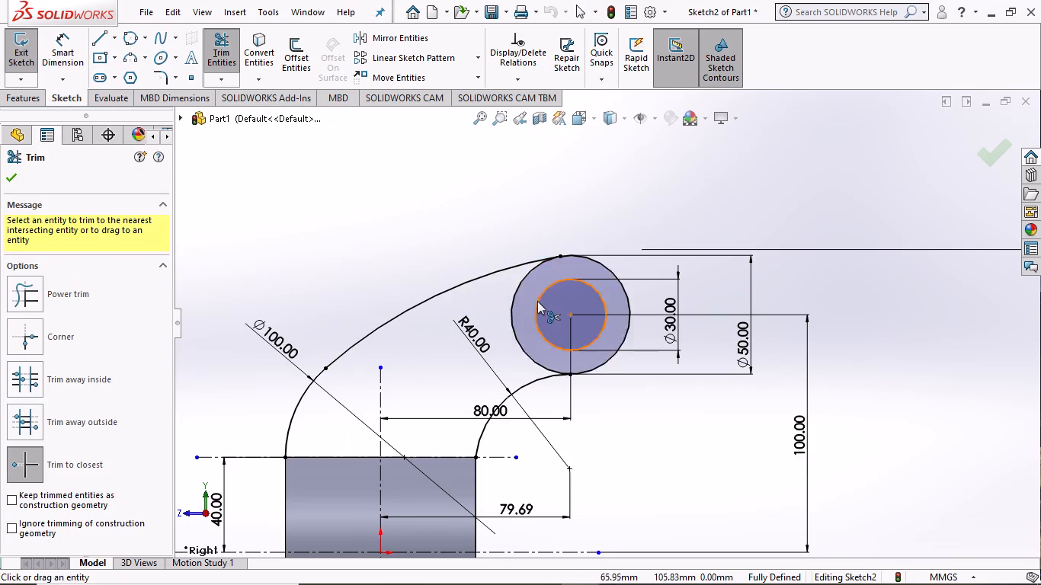
pyautogui.click(516, 286)
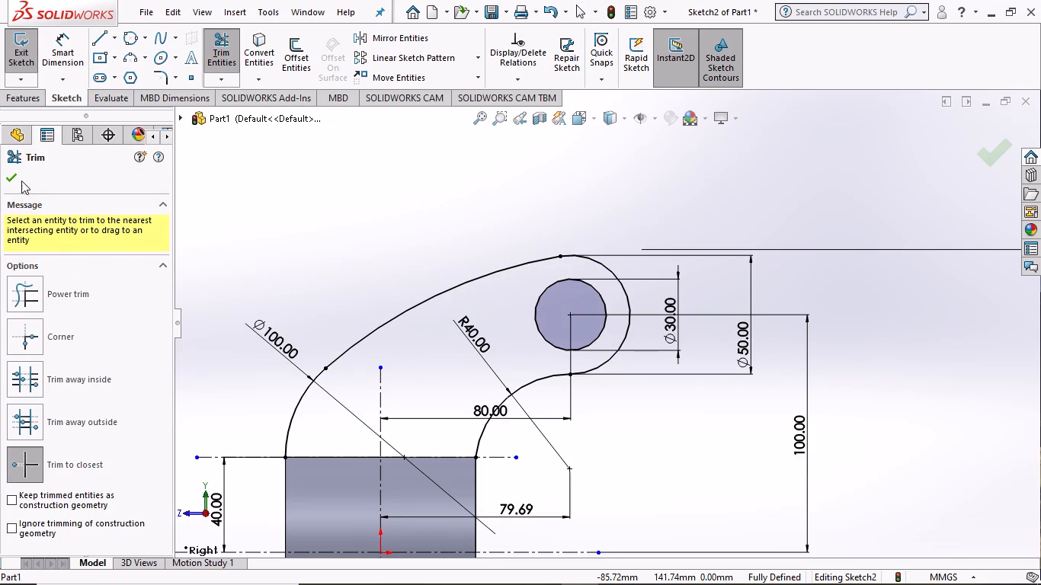
pyautogui.click(5, 173)
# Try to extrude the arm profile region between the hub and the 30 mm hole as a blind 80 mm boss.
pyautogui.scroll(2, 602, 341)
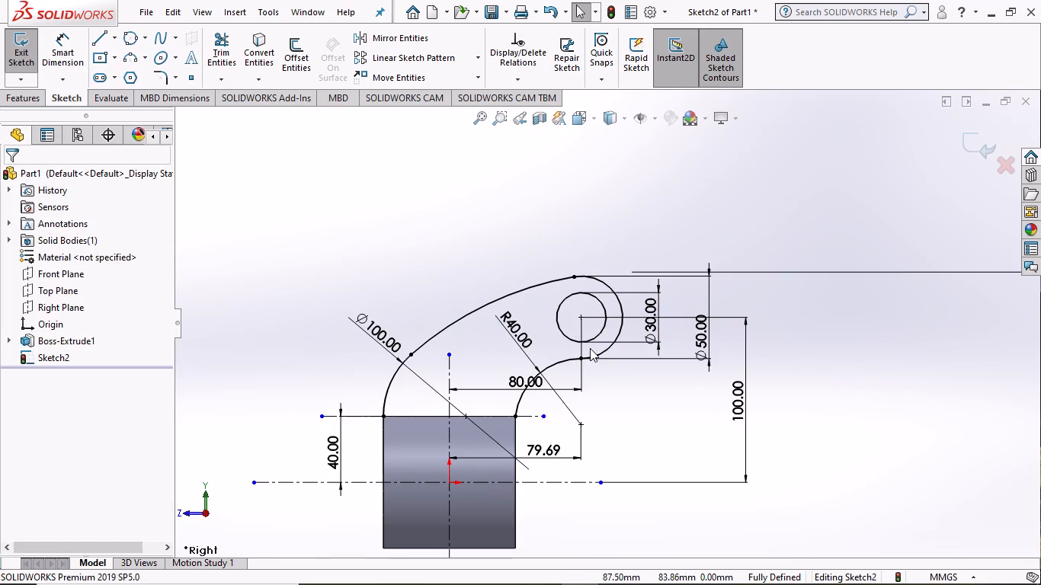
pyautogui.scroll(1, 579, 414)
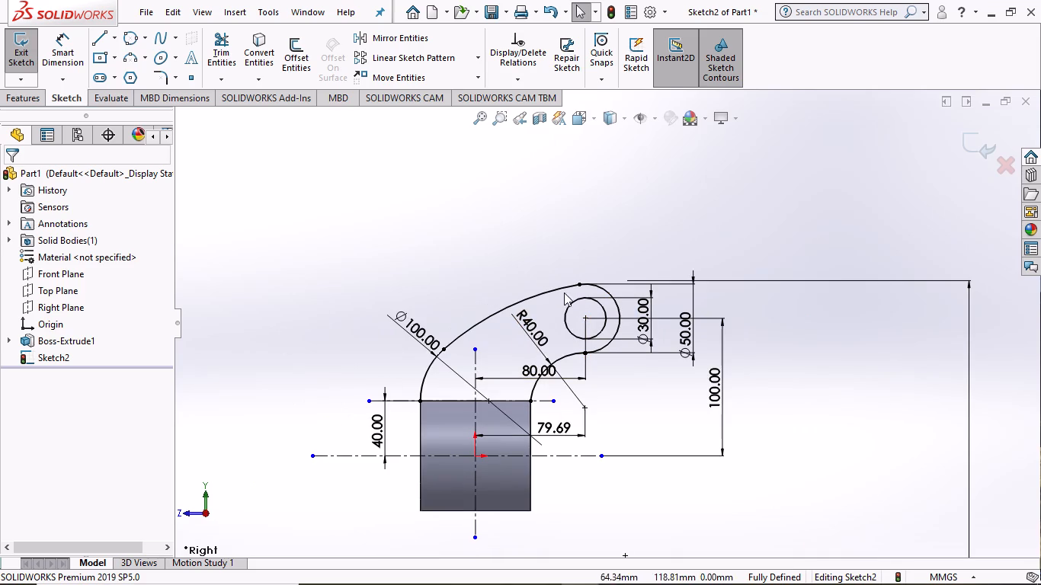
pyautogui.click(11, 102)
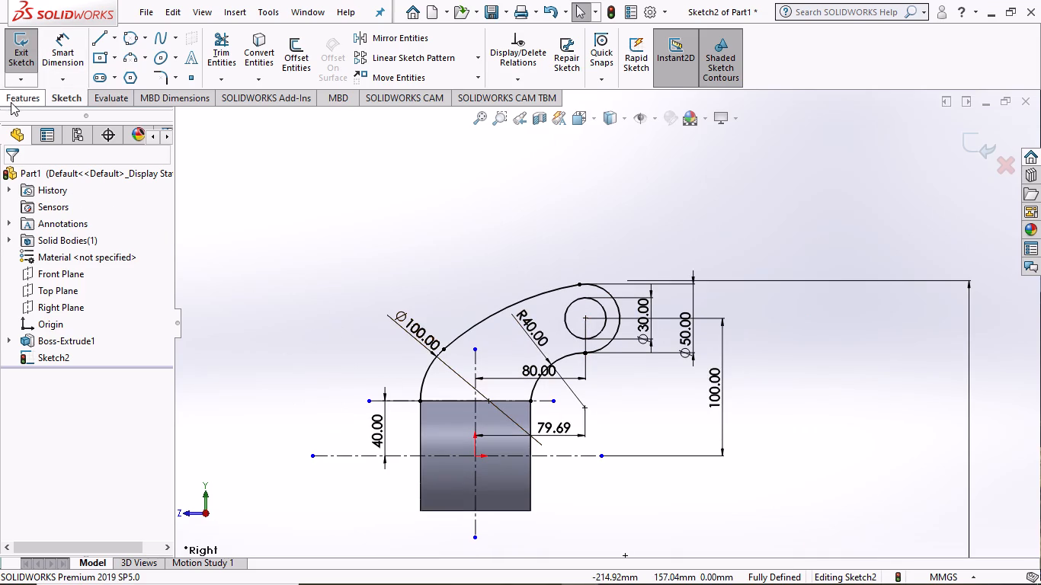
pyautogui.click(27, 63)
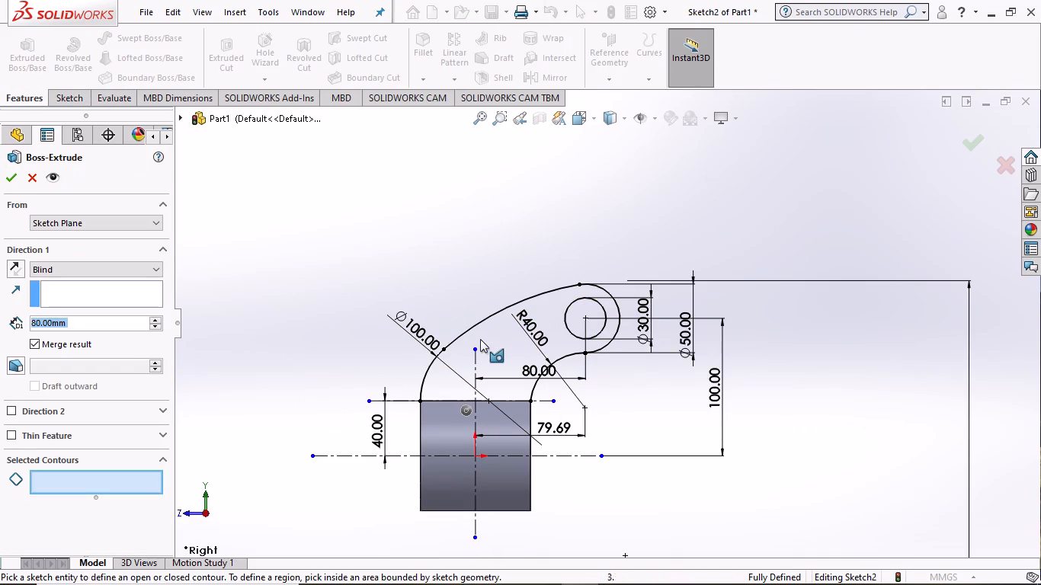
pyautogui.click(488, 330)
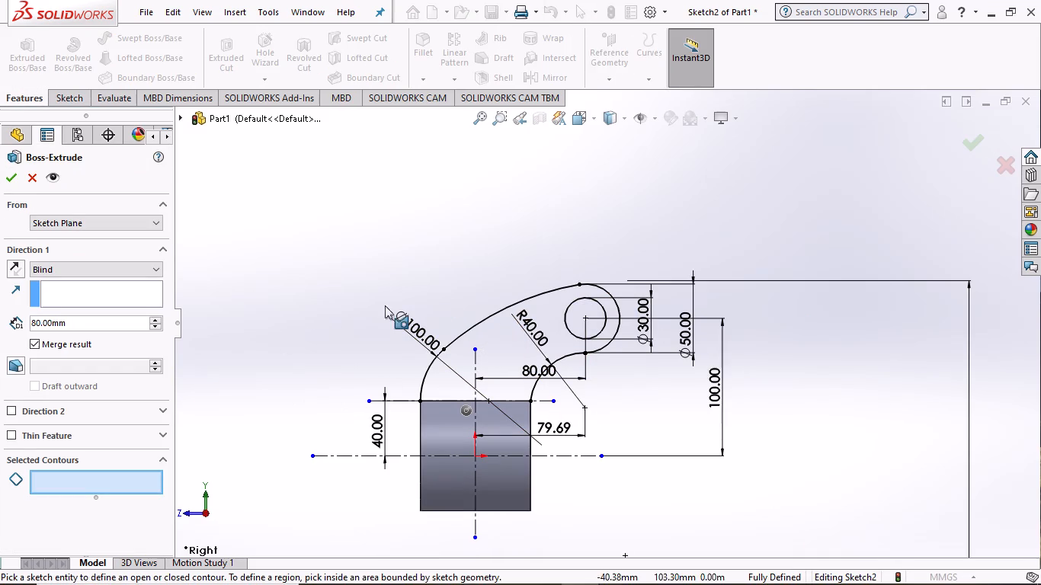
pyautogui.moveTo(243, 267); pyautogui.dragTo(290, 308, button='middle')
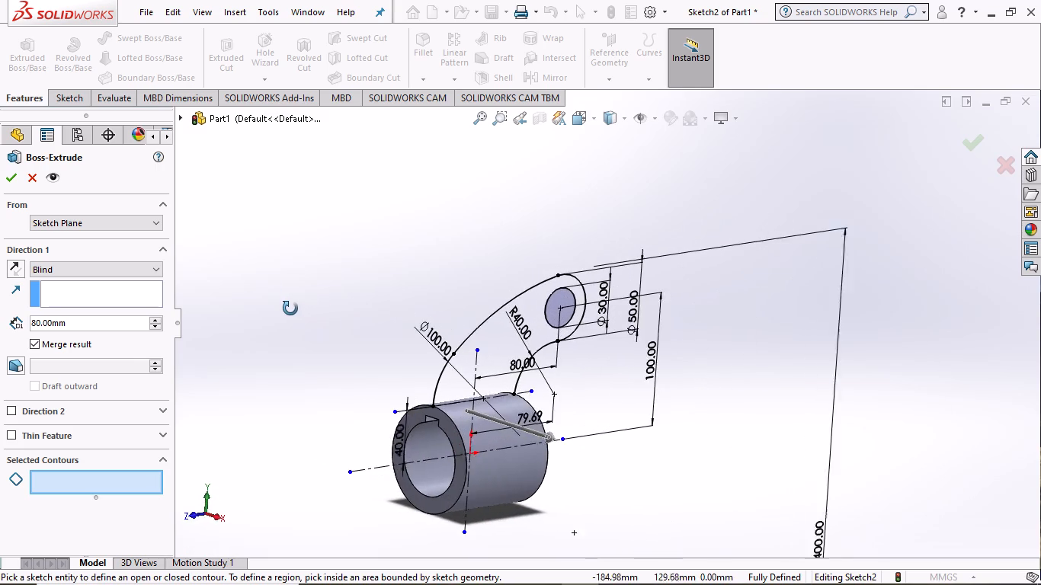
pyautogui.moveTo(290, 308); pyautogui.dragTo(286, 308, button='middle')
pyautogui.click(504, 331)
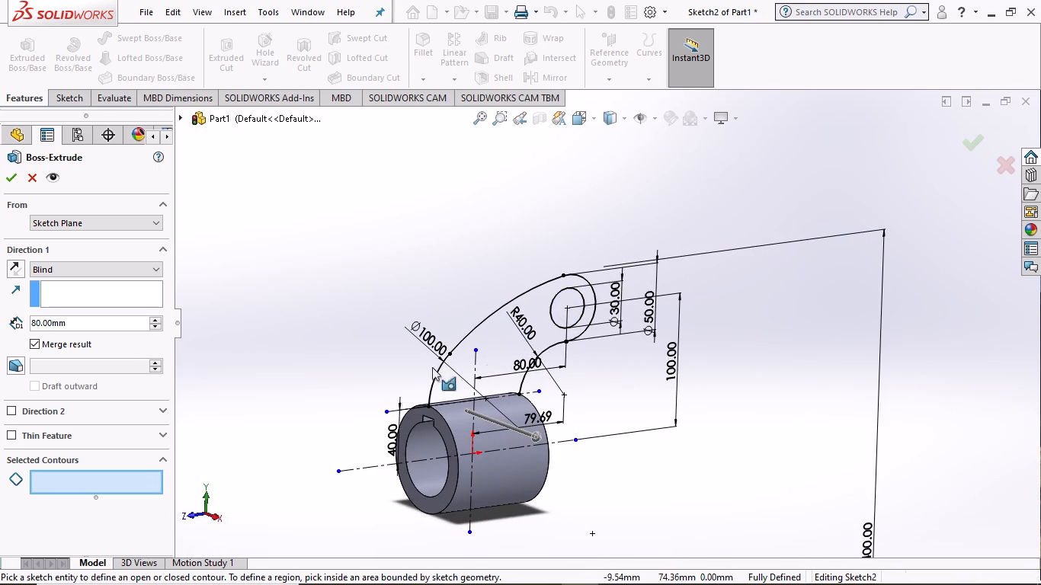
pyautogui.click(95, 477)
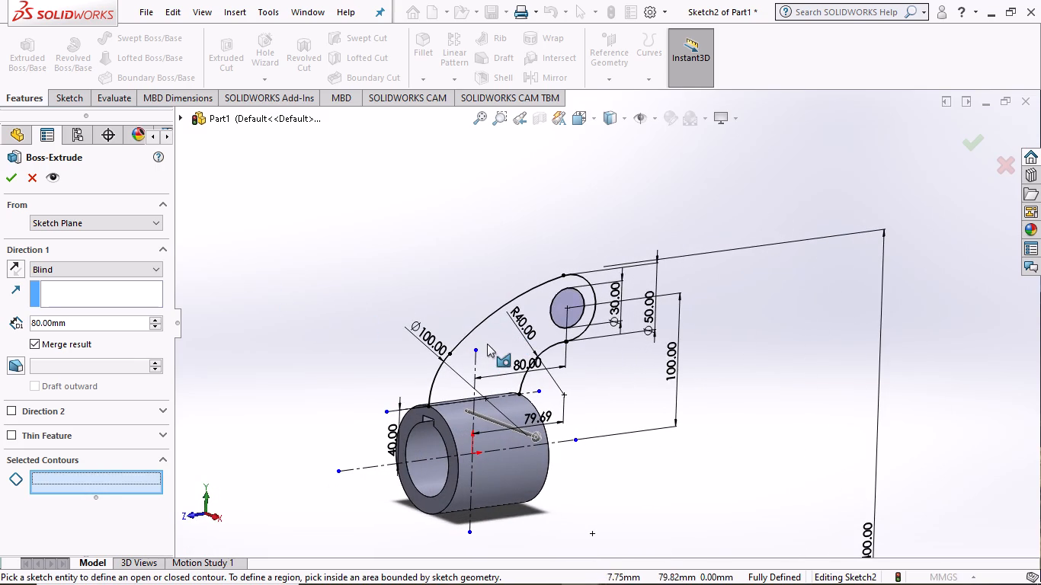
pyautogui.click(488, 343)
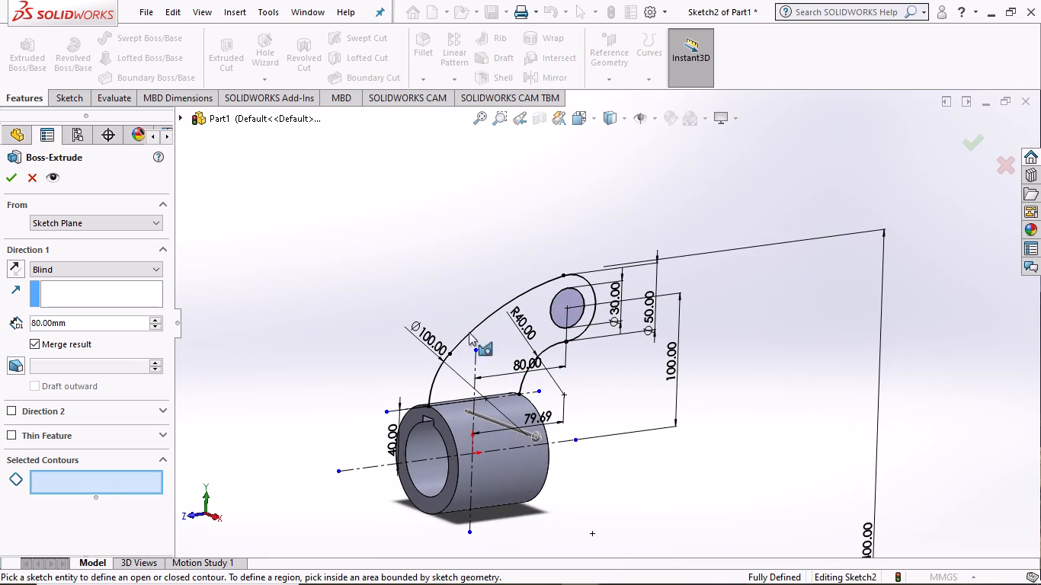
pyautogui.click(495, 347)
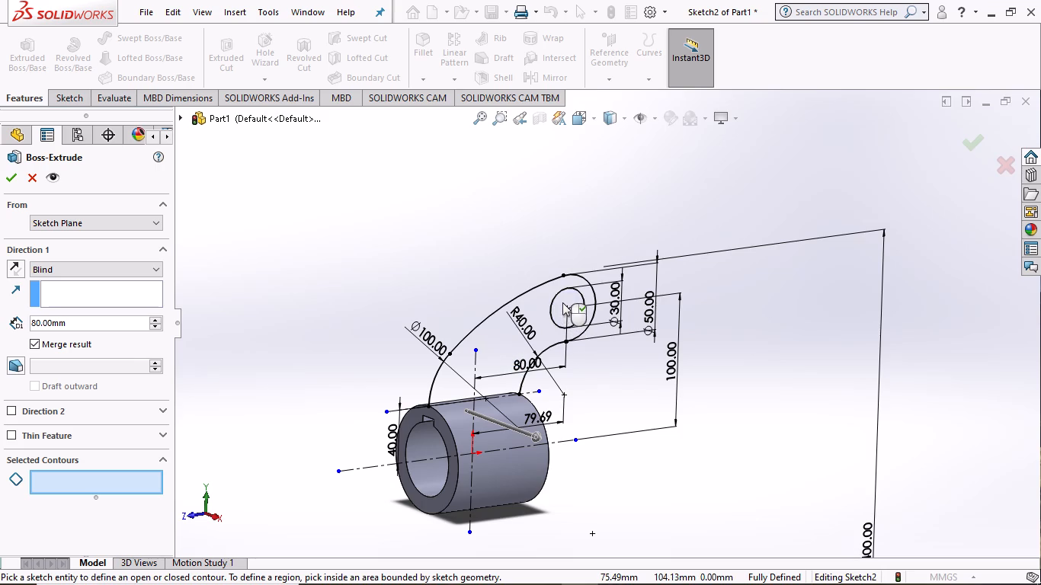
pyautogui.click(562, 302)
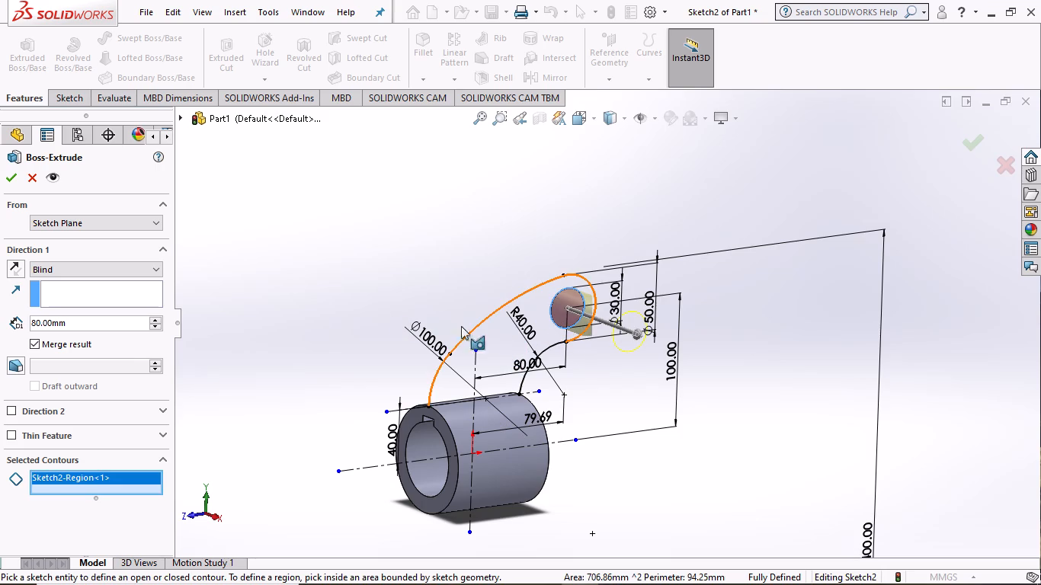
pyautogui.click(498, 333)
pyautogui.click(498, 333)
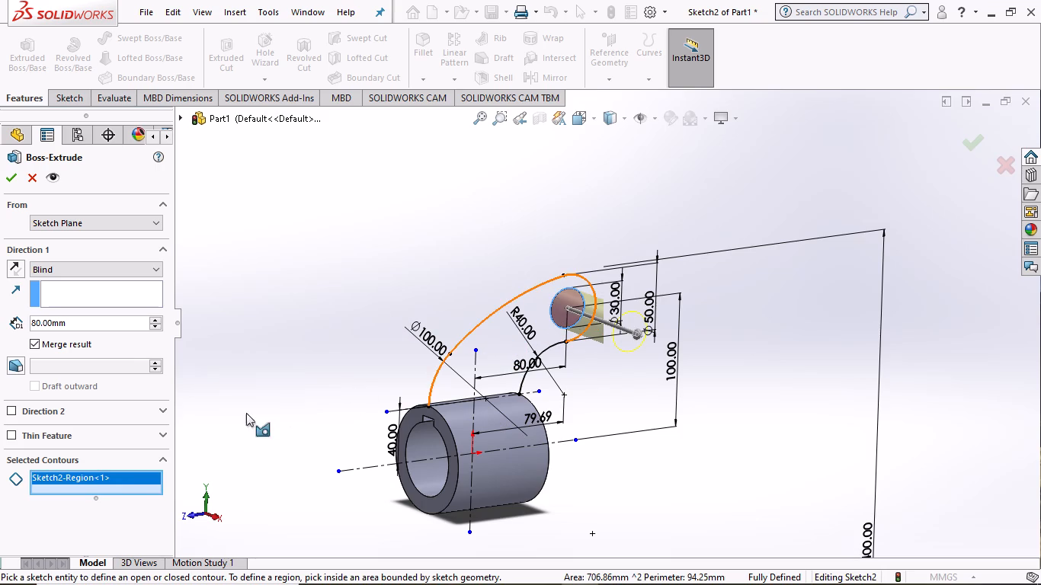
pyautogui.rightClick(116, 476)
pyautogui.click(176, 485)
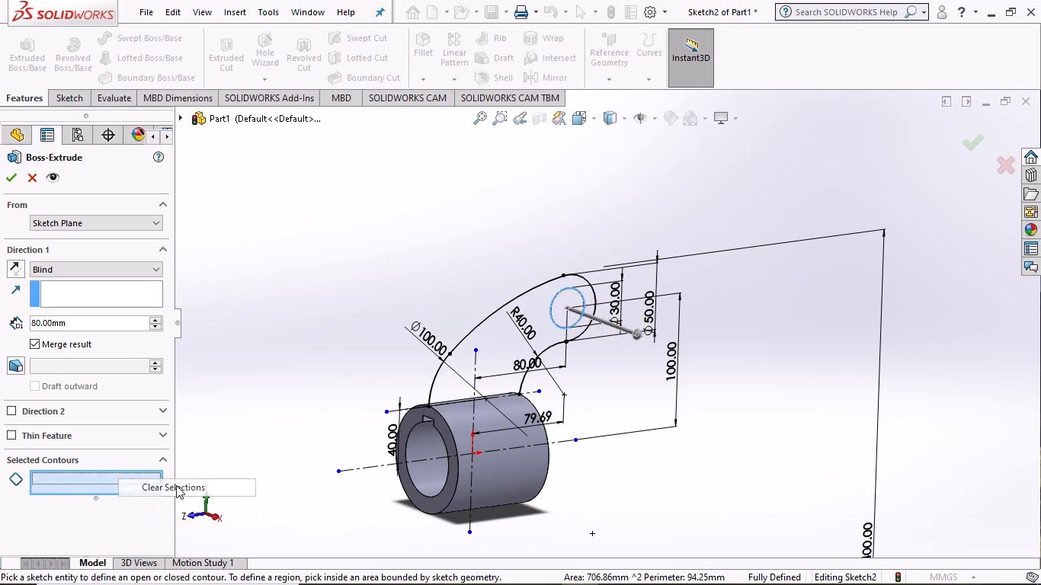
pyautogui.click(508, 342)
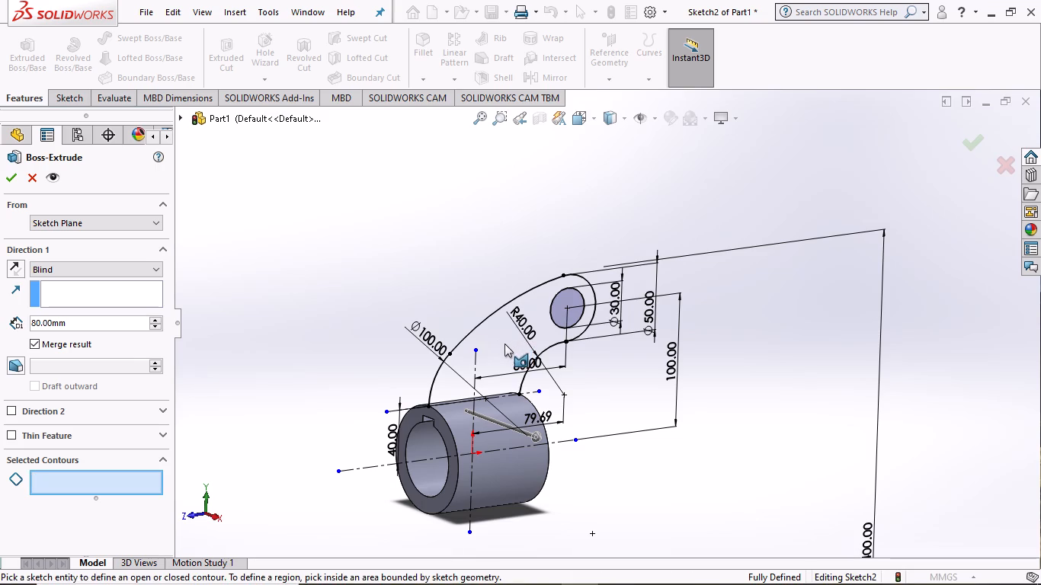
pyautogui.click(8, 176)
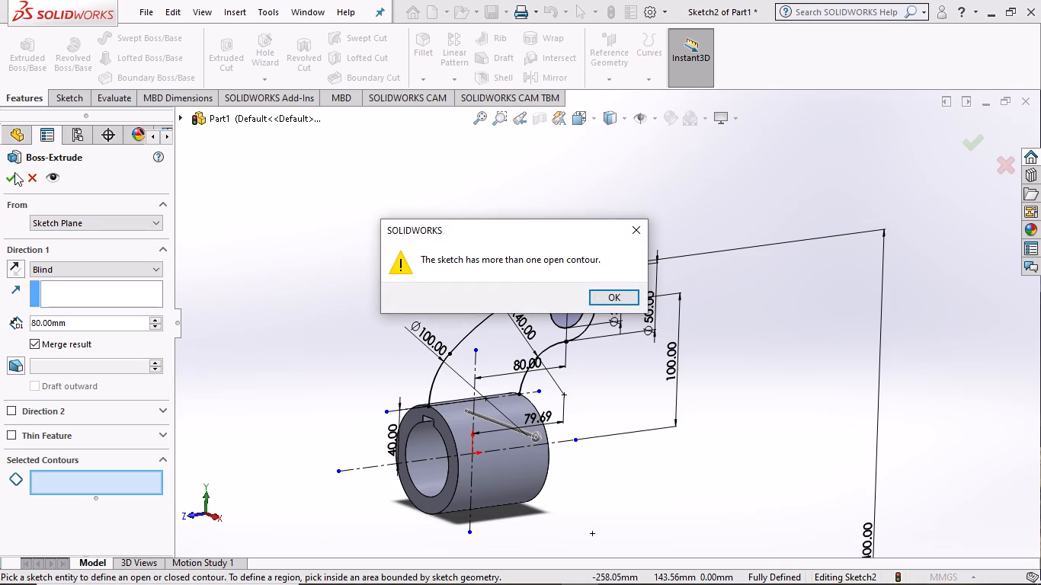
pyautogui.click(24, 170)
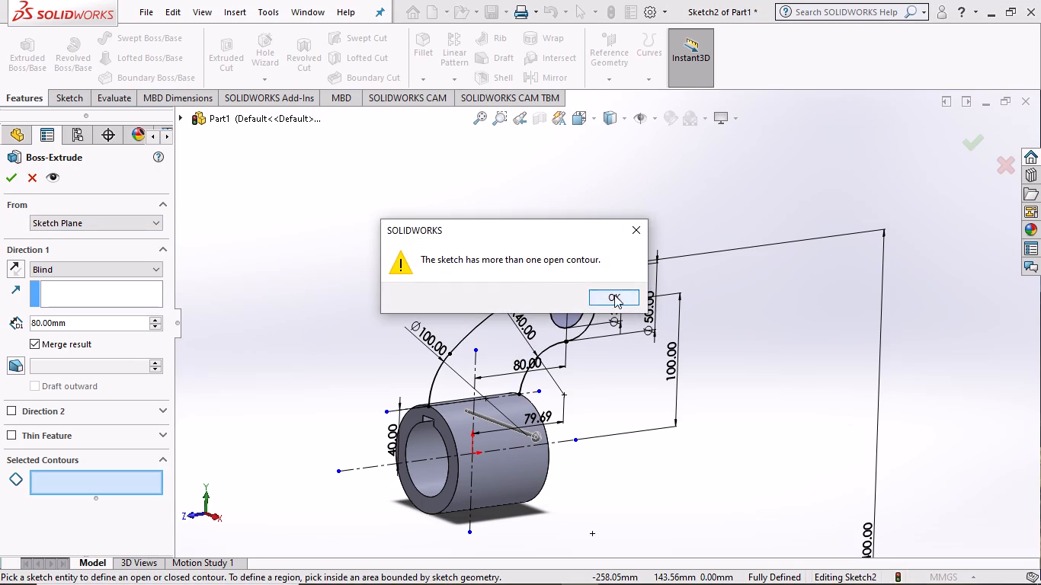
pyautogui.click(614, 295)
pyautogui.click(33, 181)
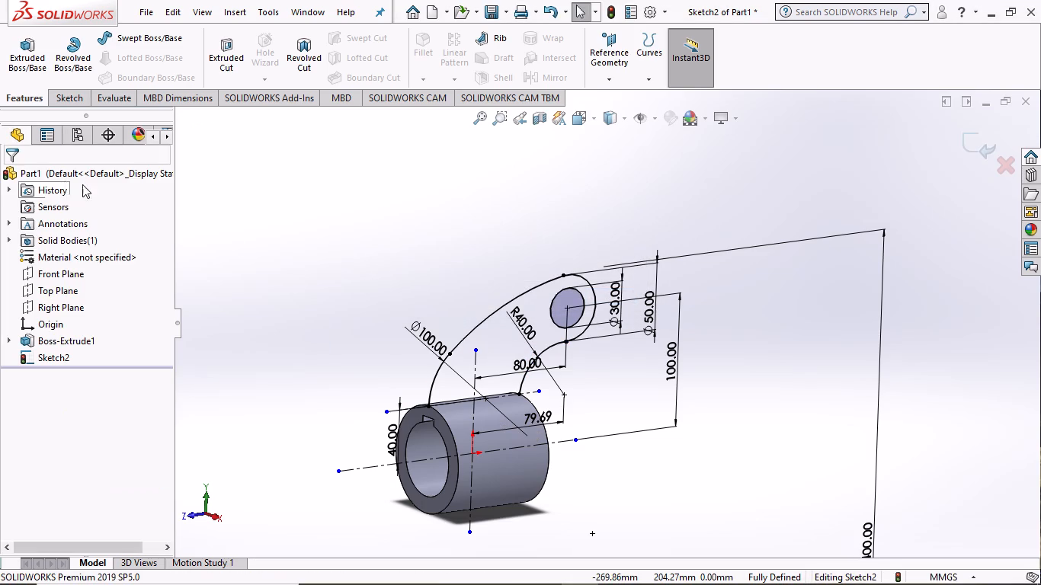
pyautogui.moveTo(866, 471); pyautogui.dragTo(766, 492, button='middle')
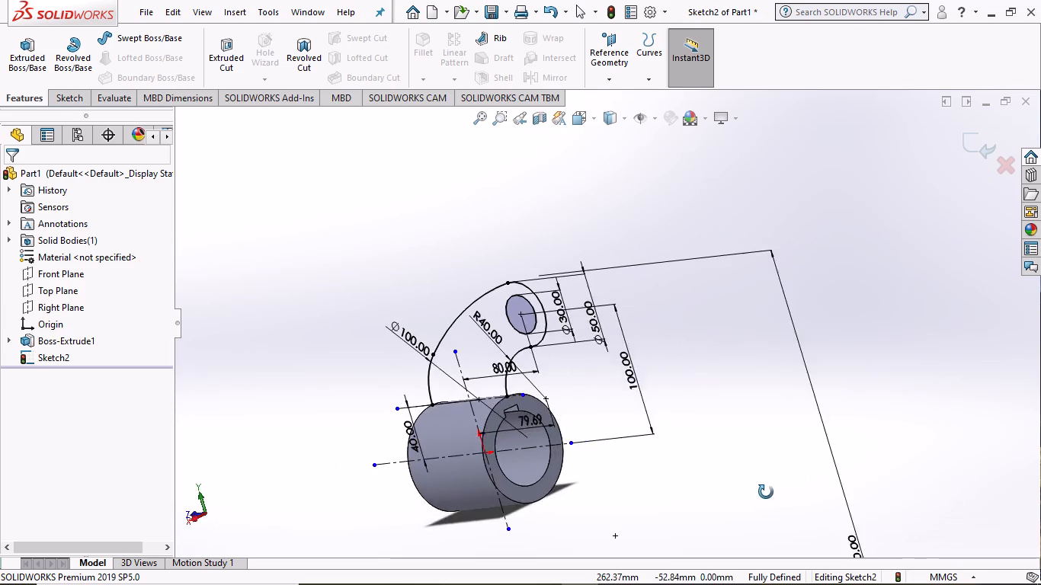
# Draw an 80 mm horizontal line along the hub's top edge joining the ends of the 100 mm and R40 arcs.
pyautogui.moveTo(766, 492); pyautogui.dragTo(794, 475, button='middle')
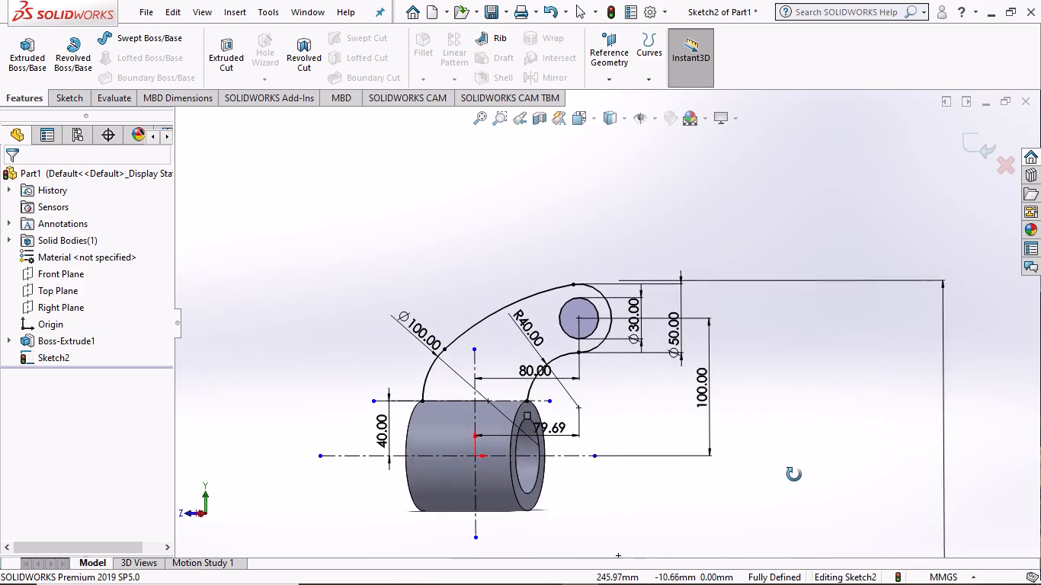
pyautogui.moveTo(794, 475); pyautogui.dragTo(814, 472, button='middle')
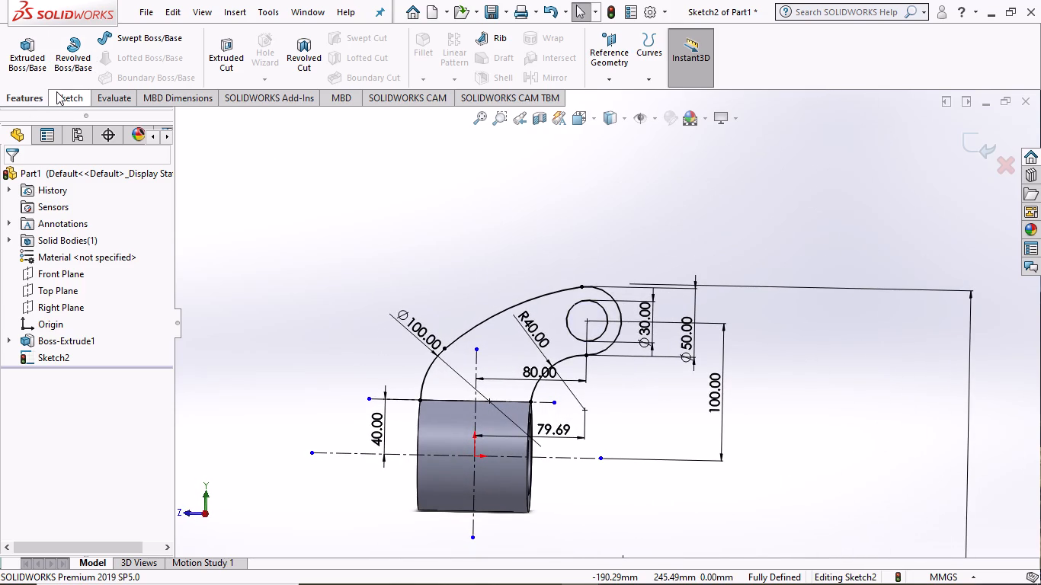
pyautogui.click(56, 91)
pyautogui.click(106, 33)
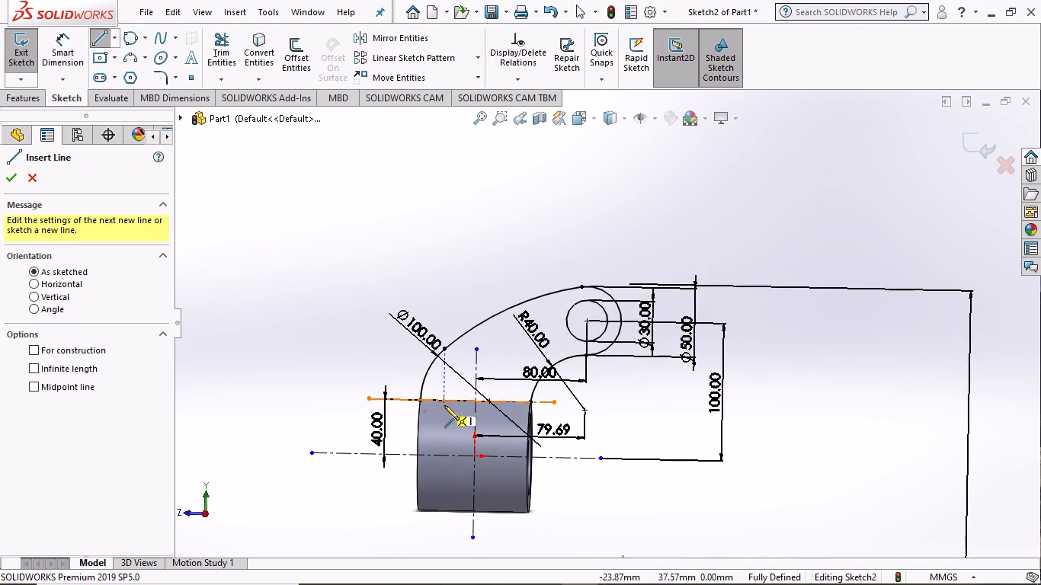
pyautogui.scroll(-2, 451, 407)
pyautogui.scroll(-3, 620, 352)
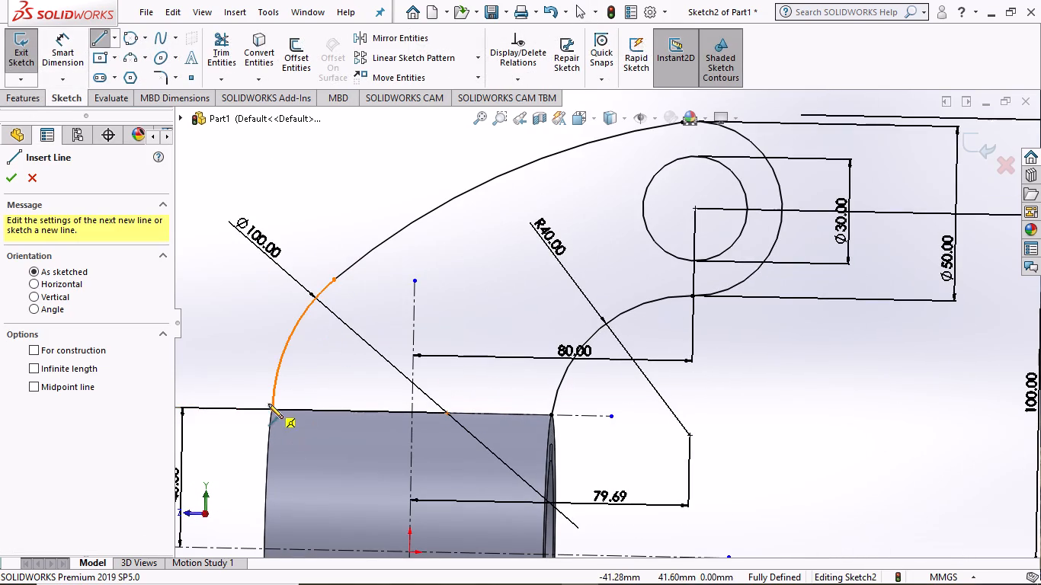
pyautogui.click(274, 408)
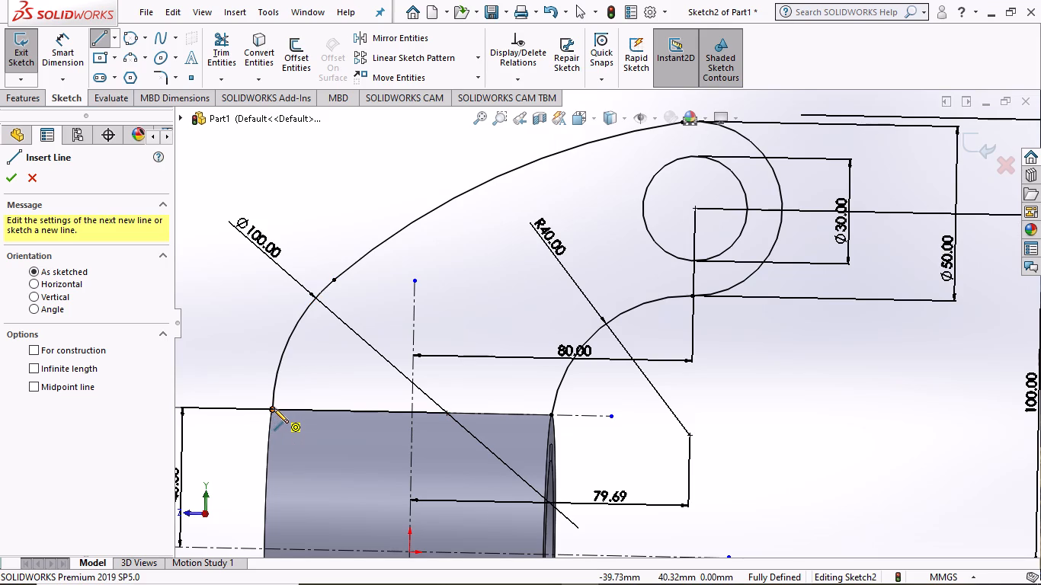
pyautogui.click(550, 415)
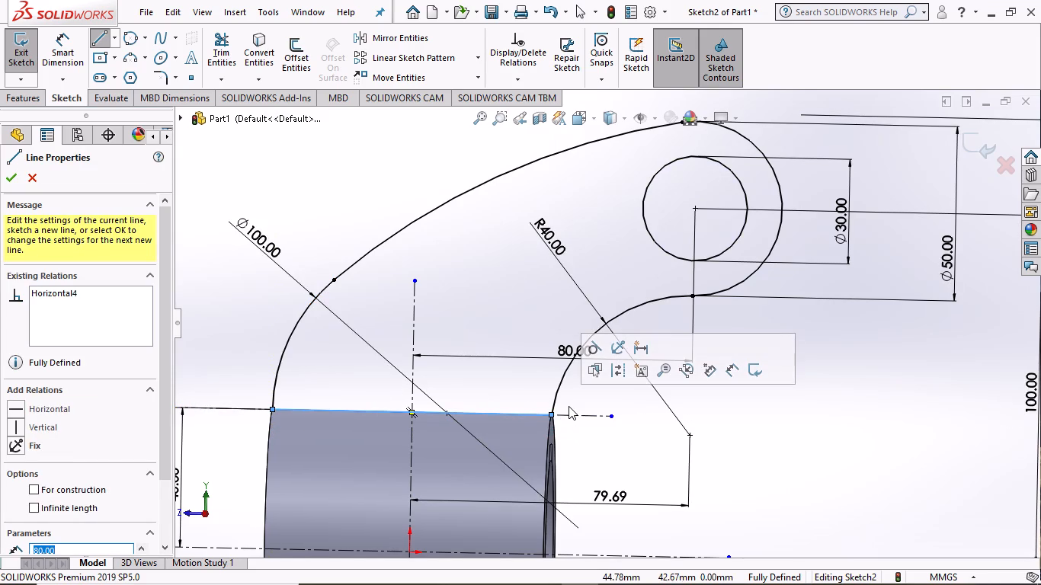
pyautogui.click(5, 173)
pyautogui.scroll(1, 360, 375)
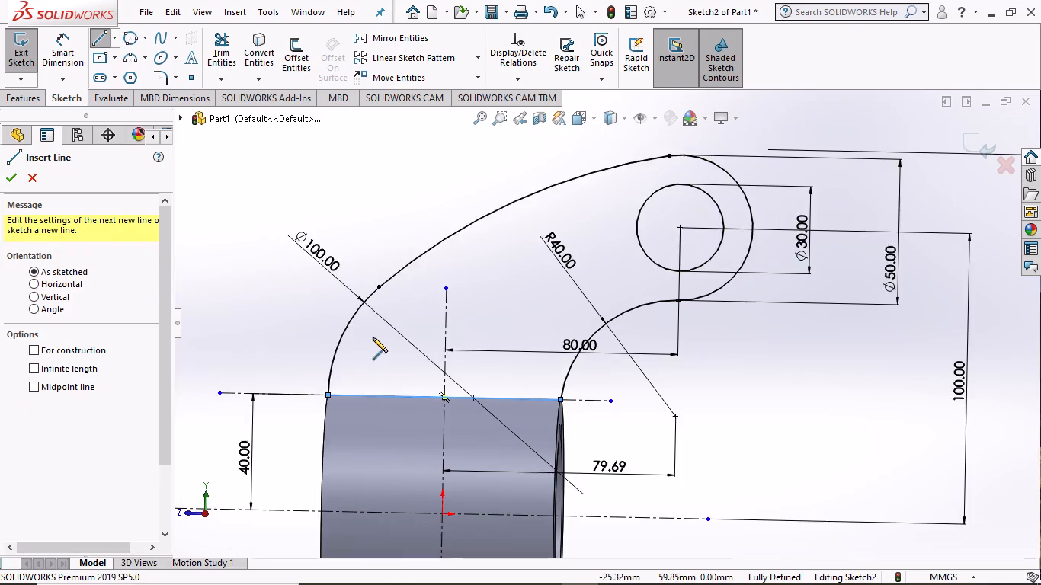
pyautogui.scroll(1, 373, 337)
pyautogui.click(330, 303)
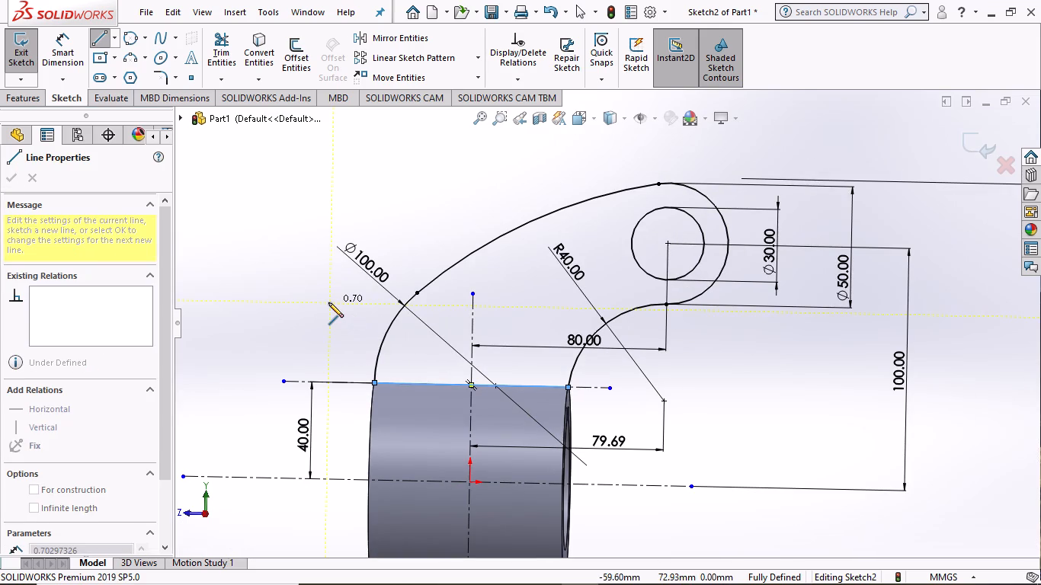
pyautogui.press('Escape')
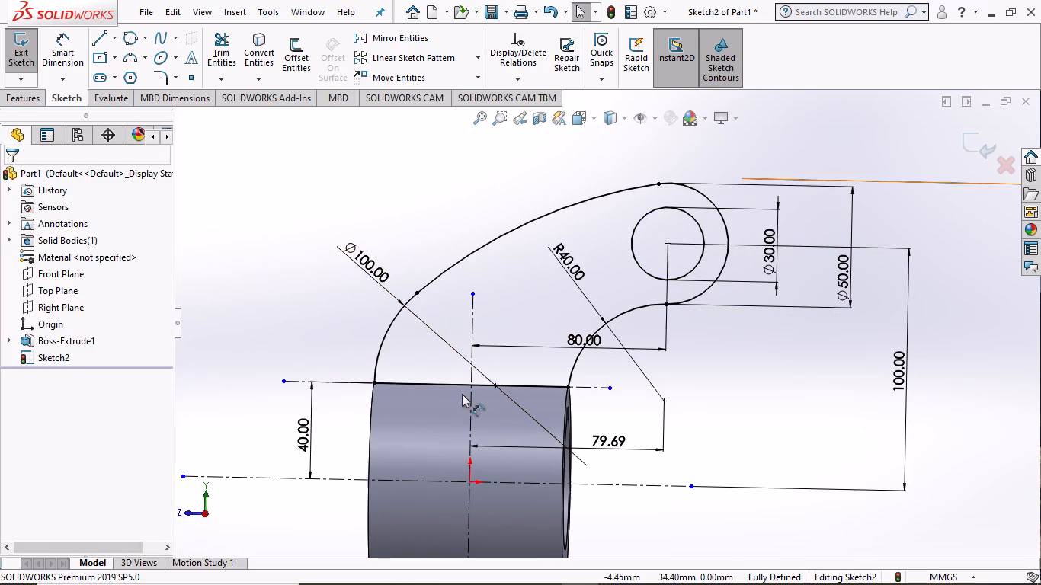
# Set up a boss extrusion of the closed arm profile region, excluding the 30 mm hole, with the Mid Plane end condition.
pyautogui.moveTo(305, 334); pyautogui.dragTo(333, 433, button='middle')
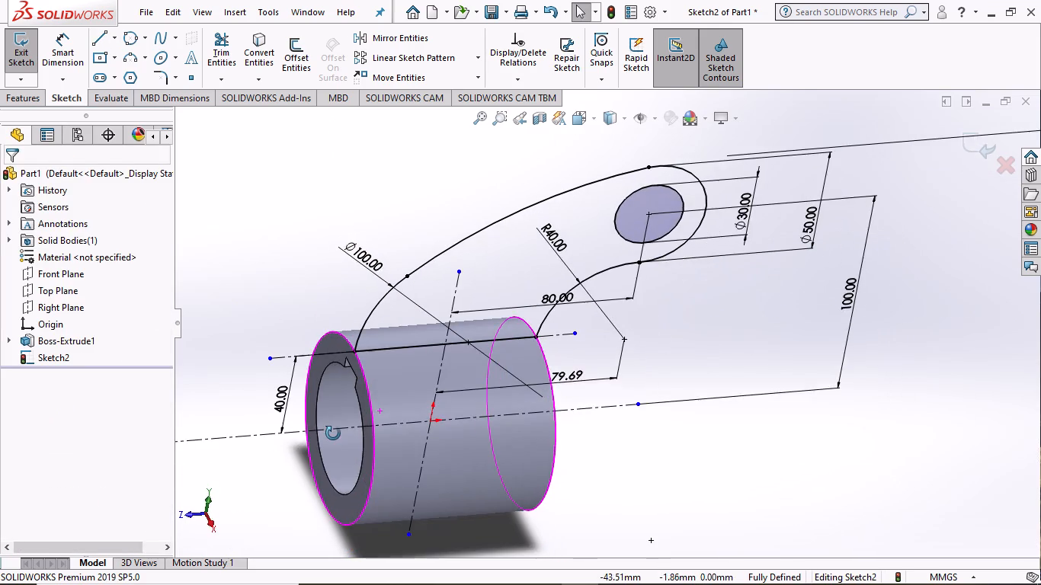
pyautogui.moveTo(333, 433); pyautogui.dragTo(283, 336, button='middle')
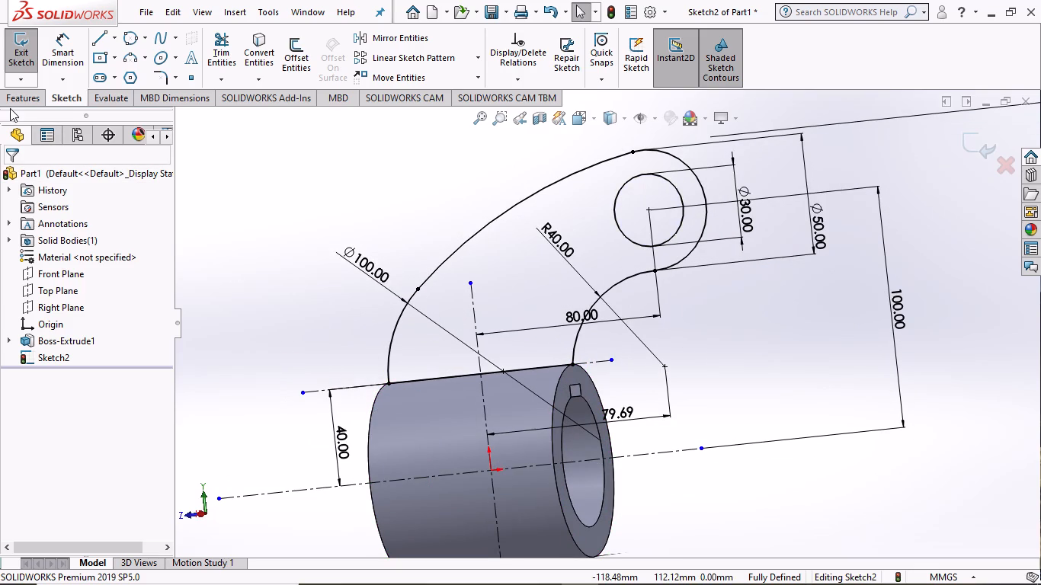
pyautogui.click(17, 99)
pyautogui.click(32, 51)
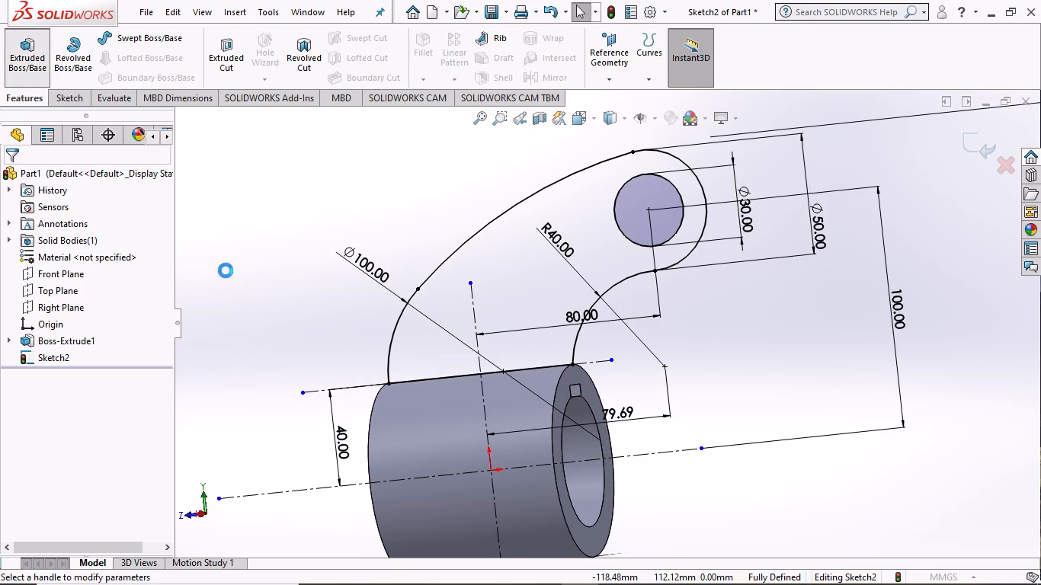
pyautogui.click(449, 346)
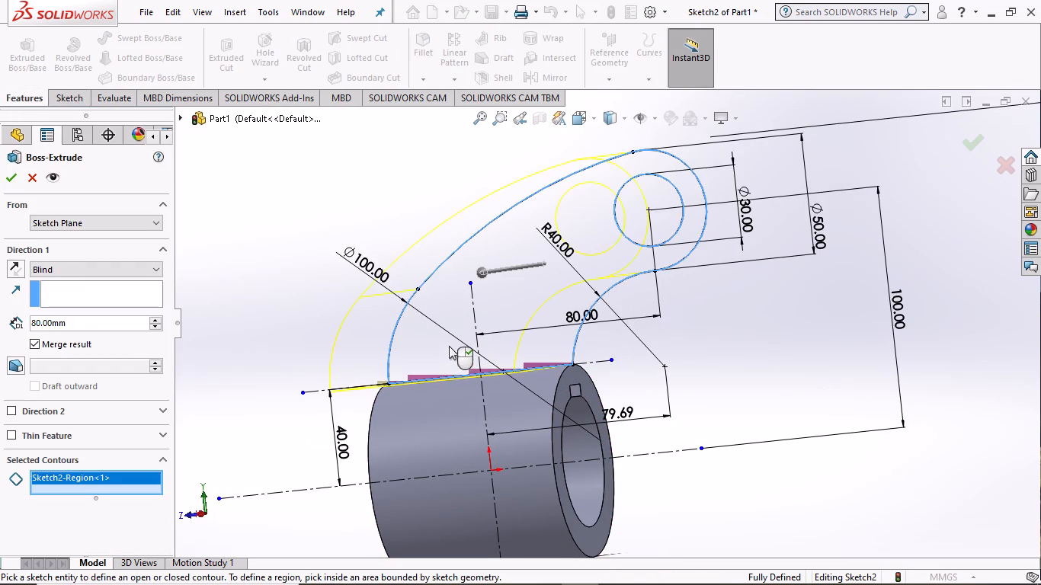
pyautogui.scroll(1, 245, 341)
pyautogui.moveTo(246, 340); pyautogui.dragTo(375, 423, button='middle')
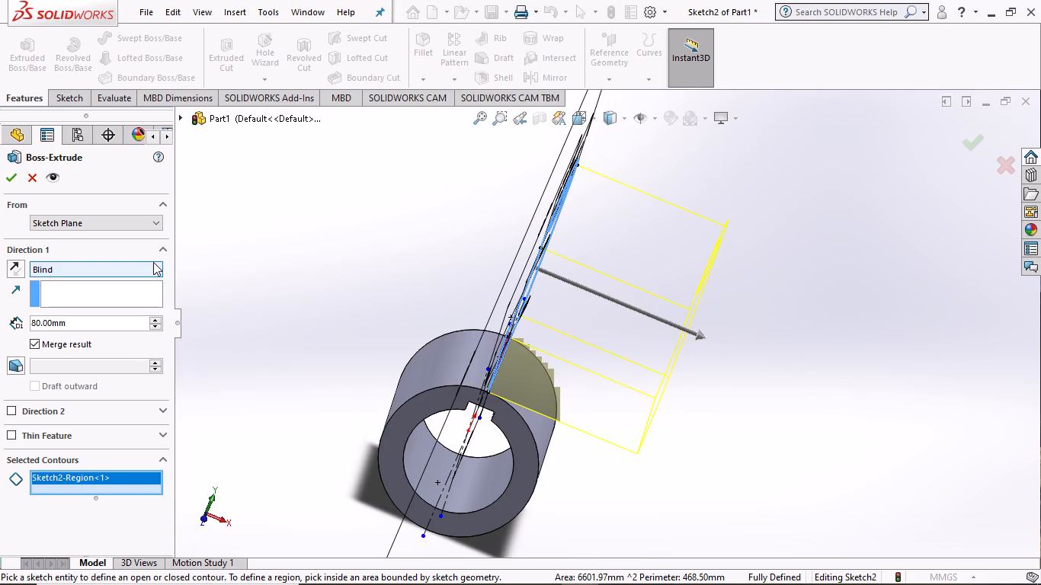
pyautogui.moveTo(153, 262); pyautogui.dragTo(153, 269)
pyautogui.click(123, 339)
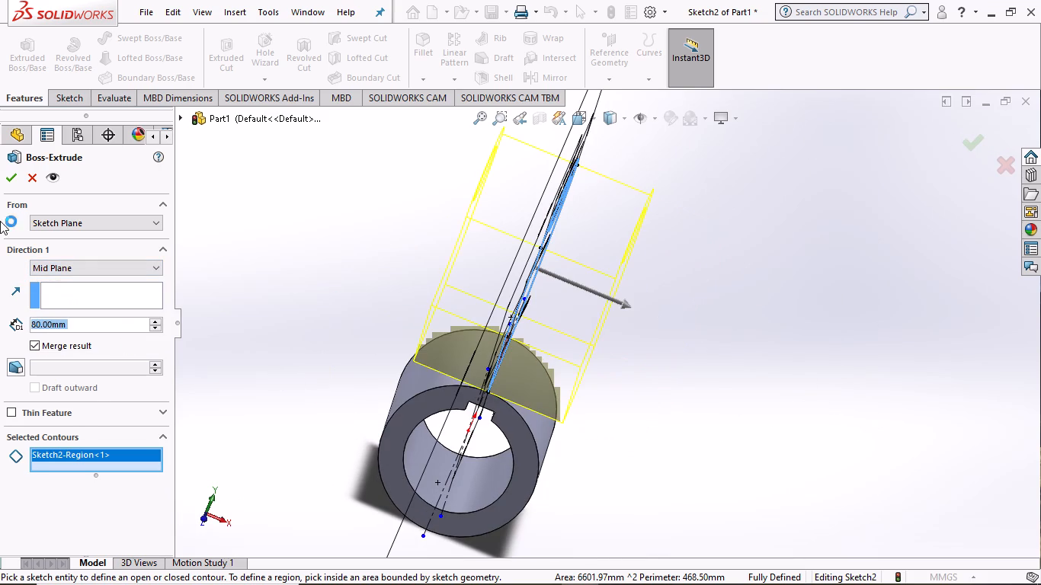
# Examine the mid-plane extrusion preview of the arm against the hub from several angles.
pyautogui.moveTo(796, 400); pyautogui.dragTo(98, 236, button='middle')
pyautogui.moveTo(98, 236); pyautogui.dragTo(620, 472, button='middle')
pyautogui.moveTo(634, 433); pyautogui.dragTo(98, 236, button='middle')
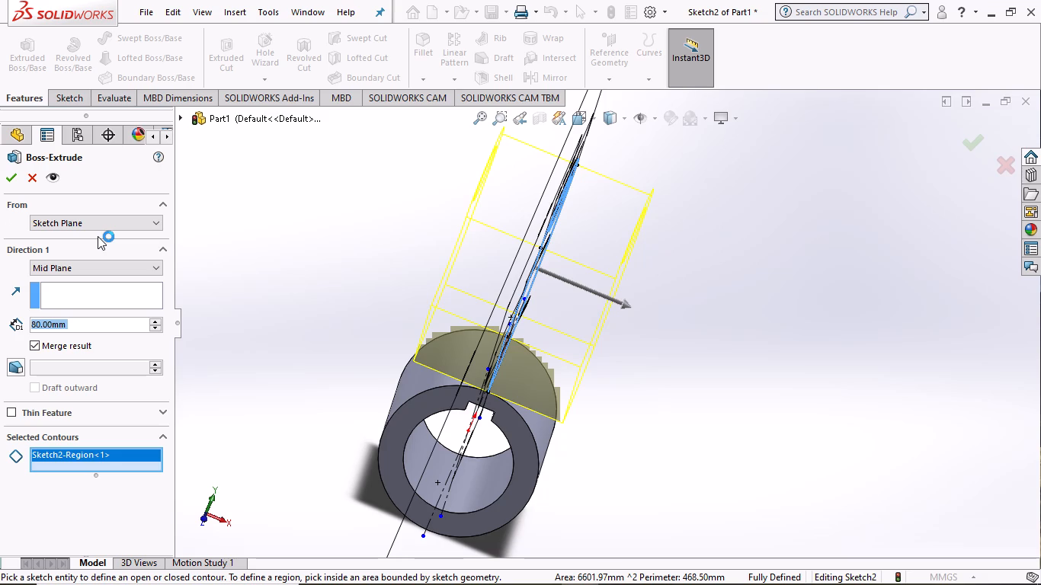
pyautogui.moveTo(98, 236); pyautogui.dragTo(732, 293, button='middle')
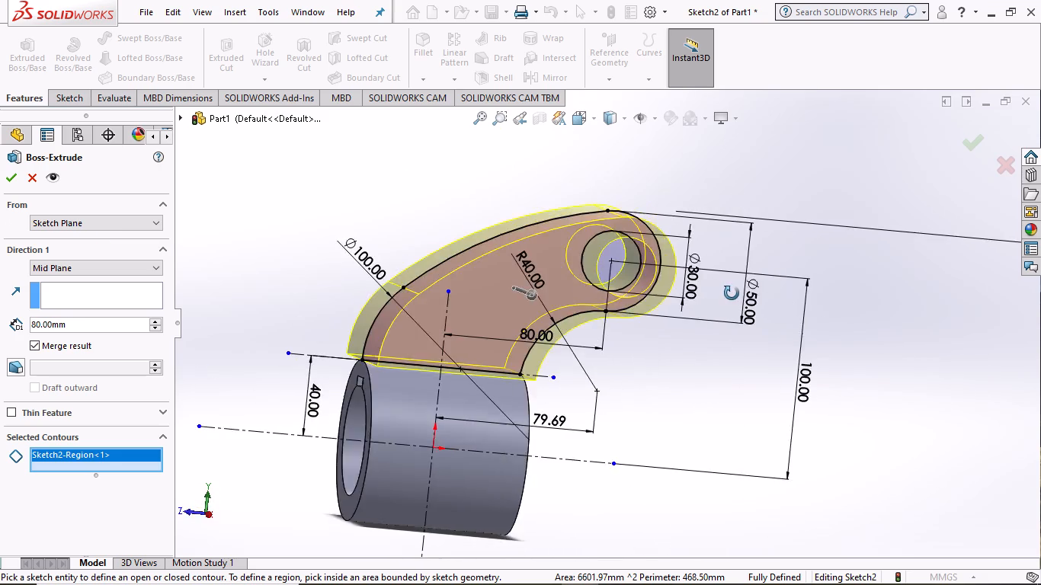
pyautogui.moveTo(732, 293); pyautogui.dragTo(667, 325, button='middle')
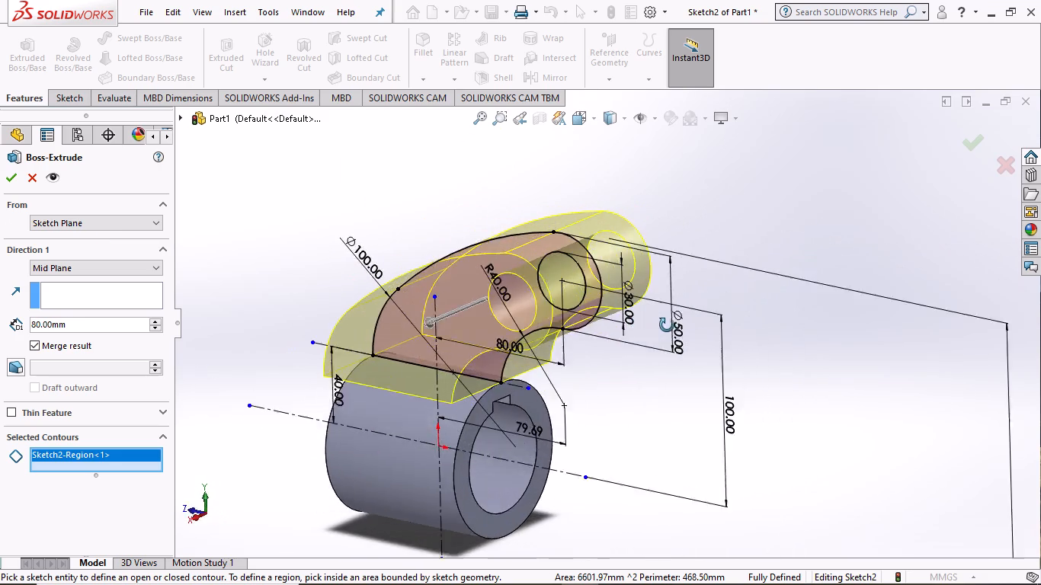
pyautogui.moveTo(667, 325); pyautogui.dragTo(618, 286, button='middle')
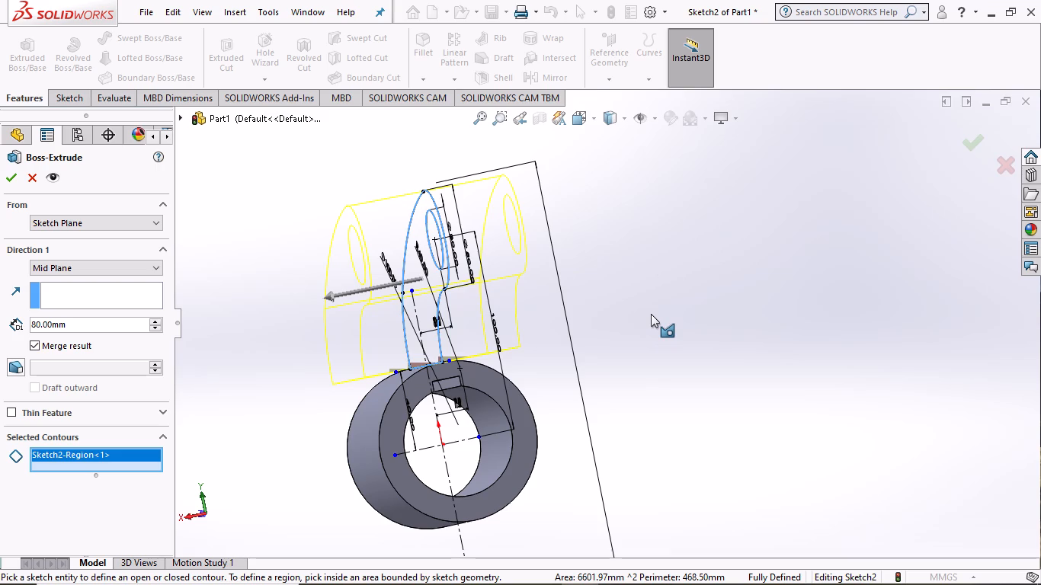
pyautogui.moveTo(655, 369); pyautogui.dragTo(753, 388, button='middle')
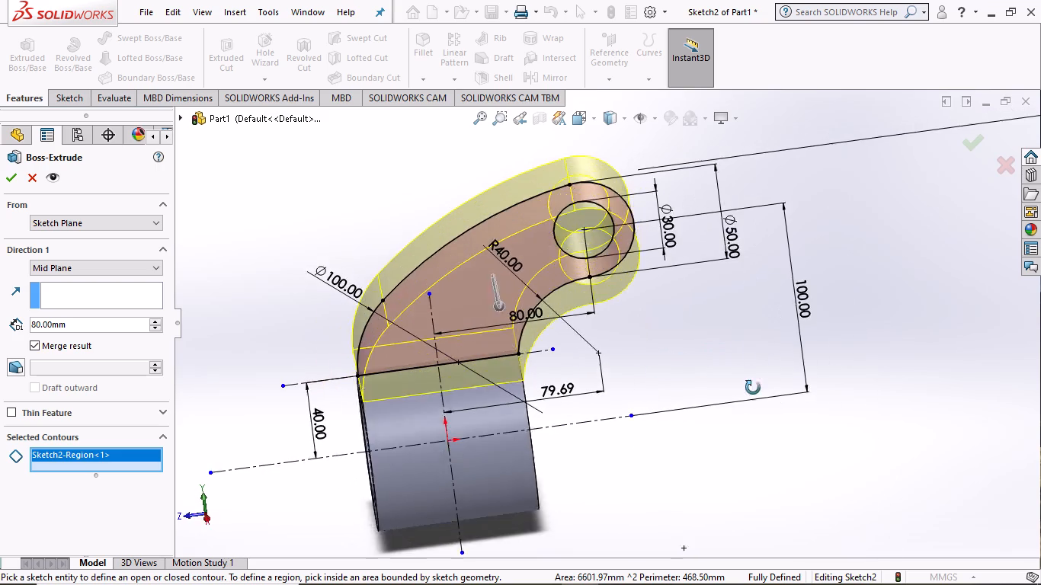
pyautogui.moveTo(753, 388); pyautogui.dragTo(816, 468, button='middle')
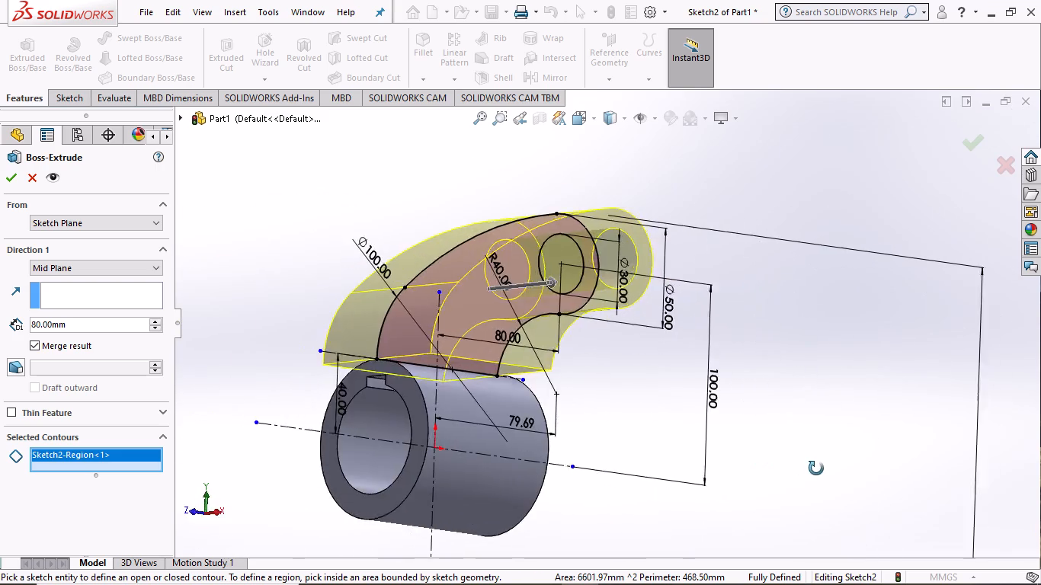
pyautogui.moveTo(816, 468); pyautogui.dragTo(754, 491, button='middle')
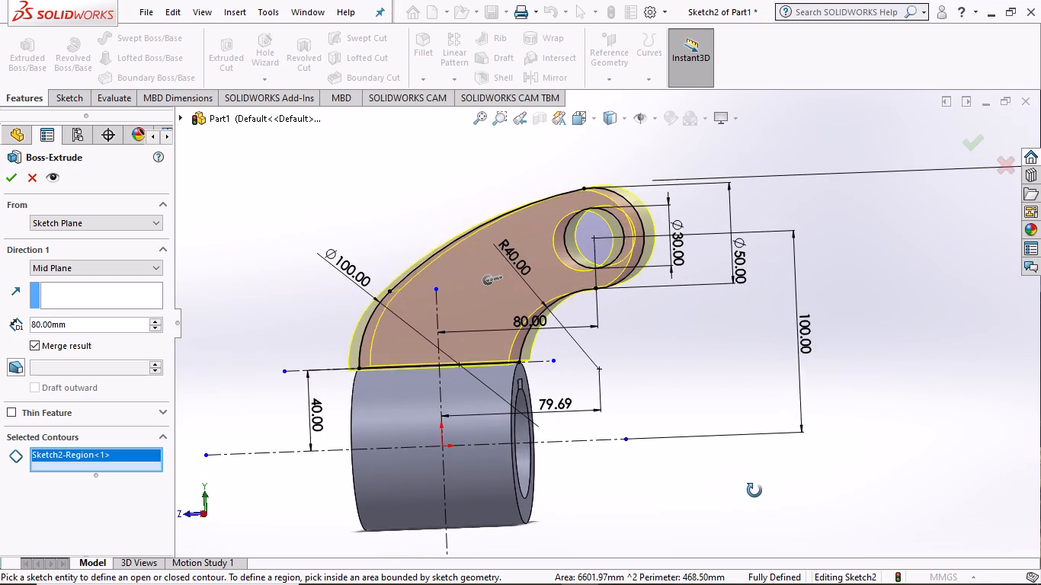
pyautogui.moveTo(754, 491); pyautogui.dragTo(754, 495, button='middle')
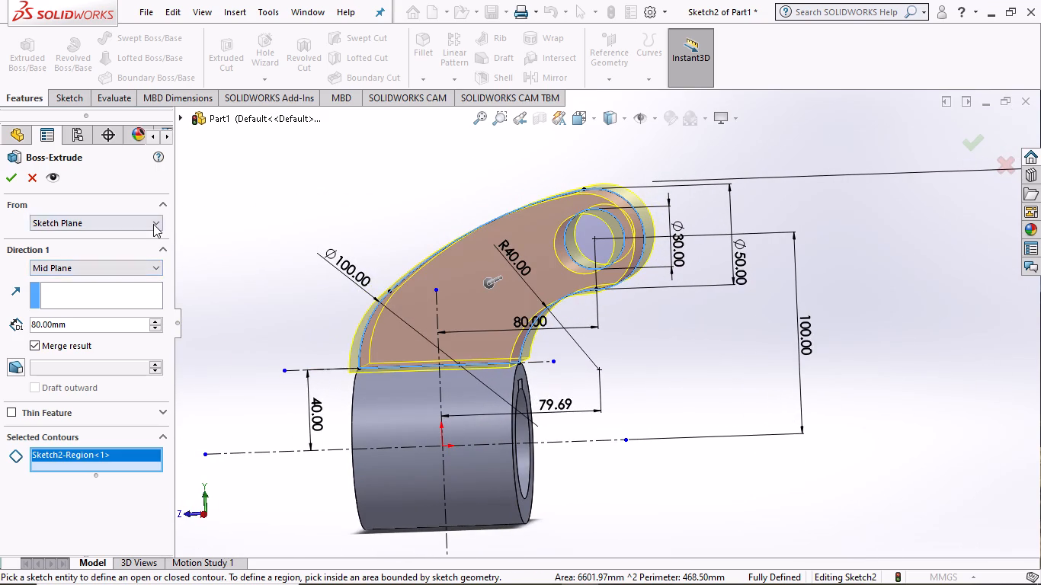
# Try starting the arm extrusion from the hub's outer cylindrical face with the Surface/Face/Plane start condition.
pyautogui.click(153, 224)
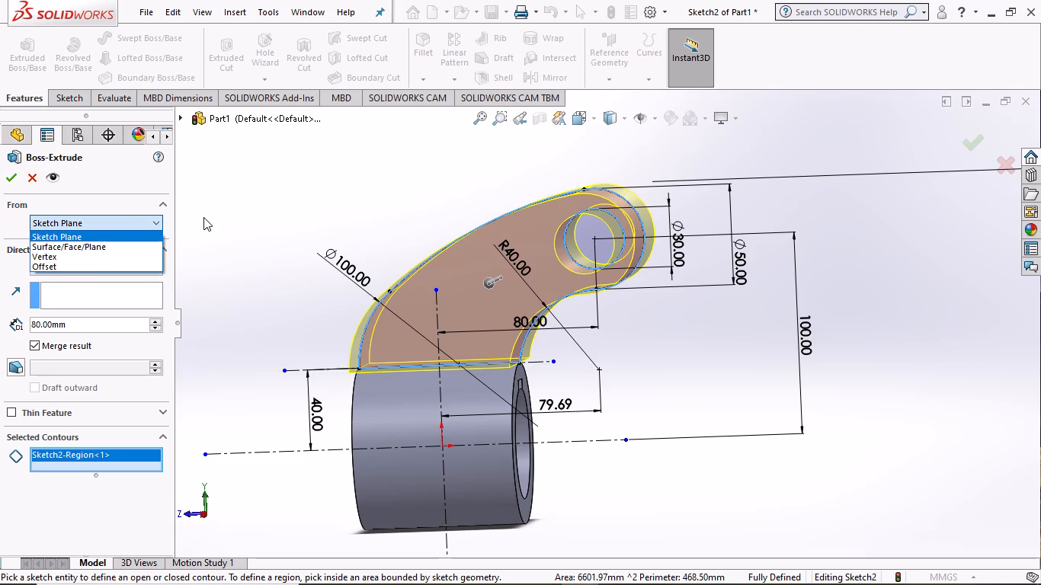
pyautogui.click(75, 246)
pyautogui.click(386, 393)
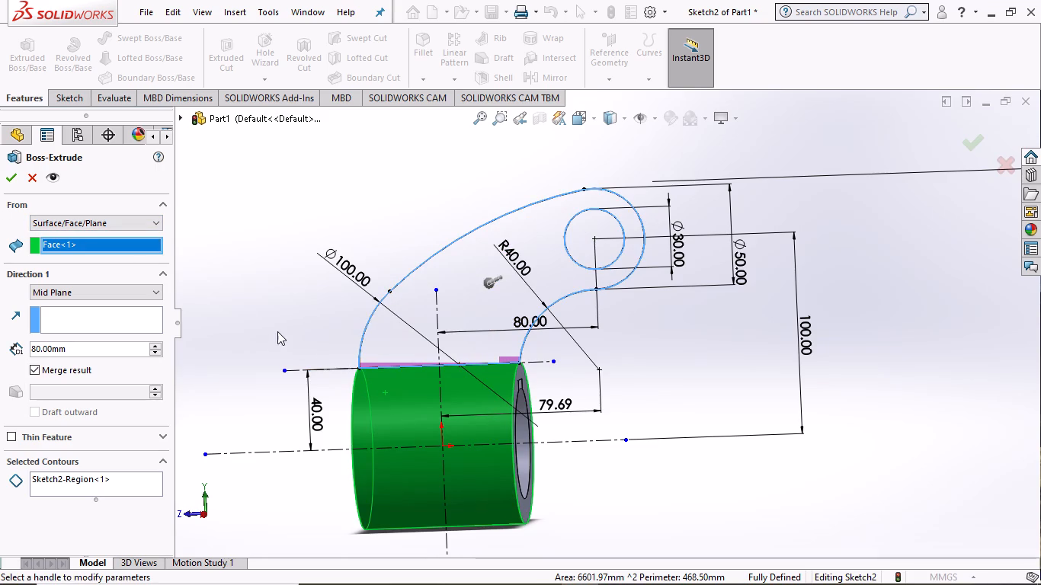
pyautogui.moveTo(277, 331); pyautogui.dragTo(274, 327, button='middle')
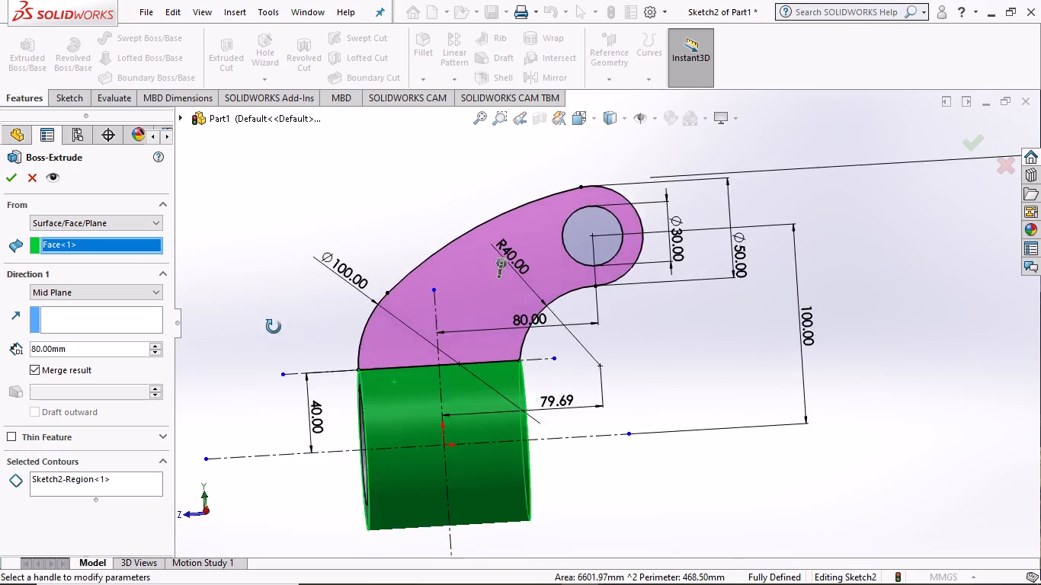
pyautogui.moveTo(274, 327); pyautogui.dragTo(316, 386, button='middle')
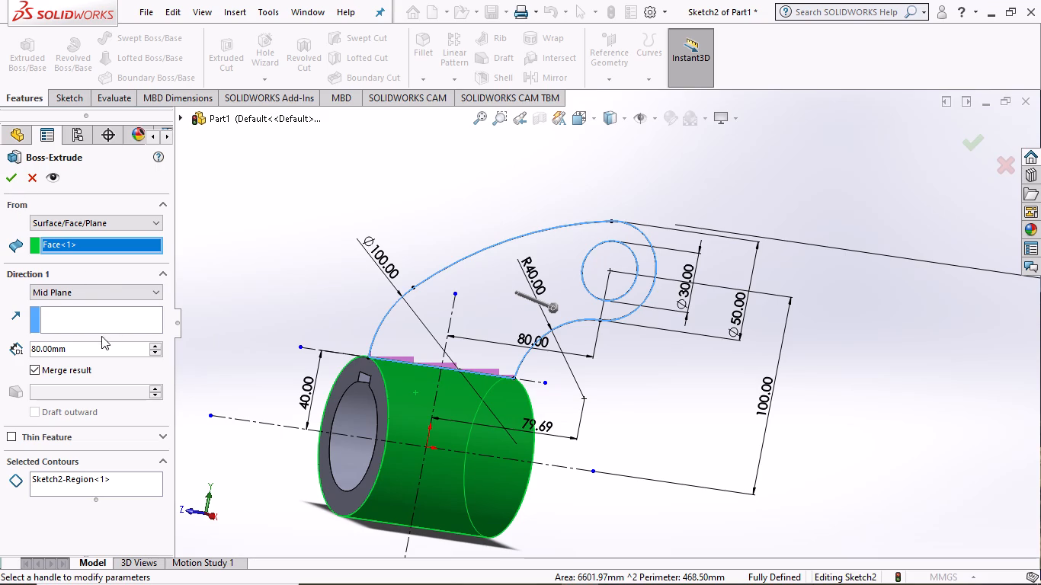
# Set the arm's mid-plane extrusion depth to 20 mm and try to accept the boss.
pyautogui.doubleClick(84, 350)
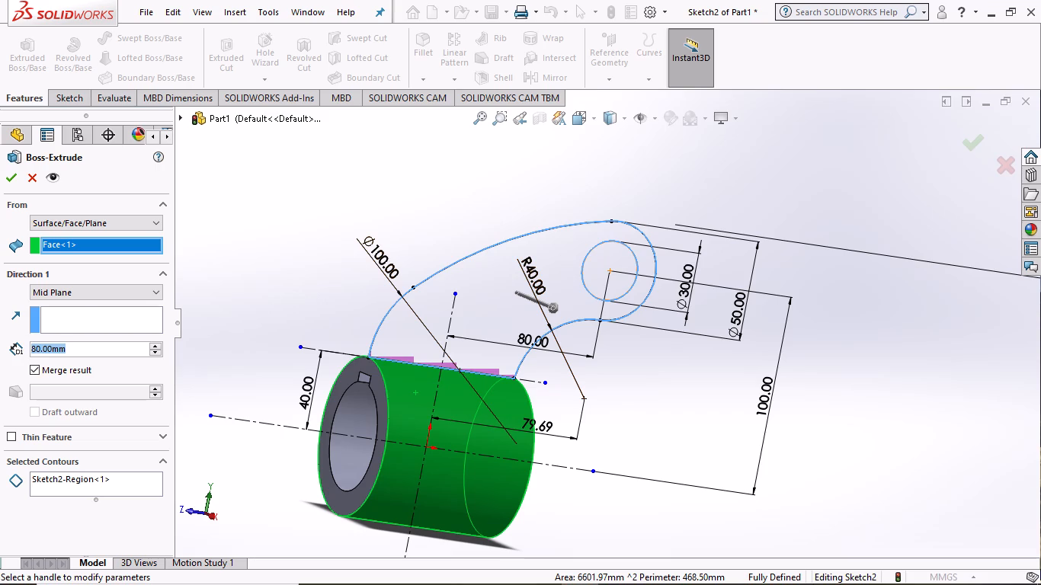
pyautogui.press('2')
pyautogui.press('0')
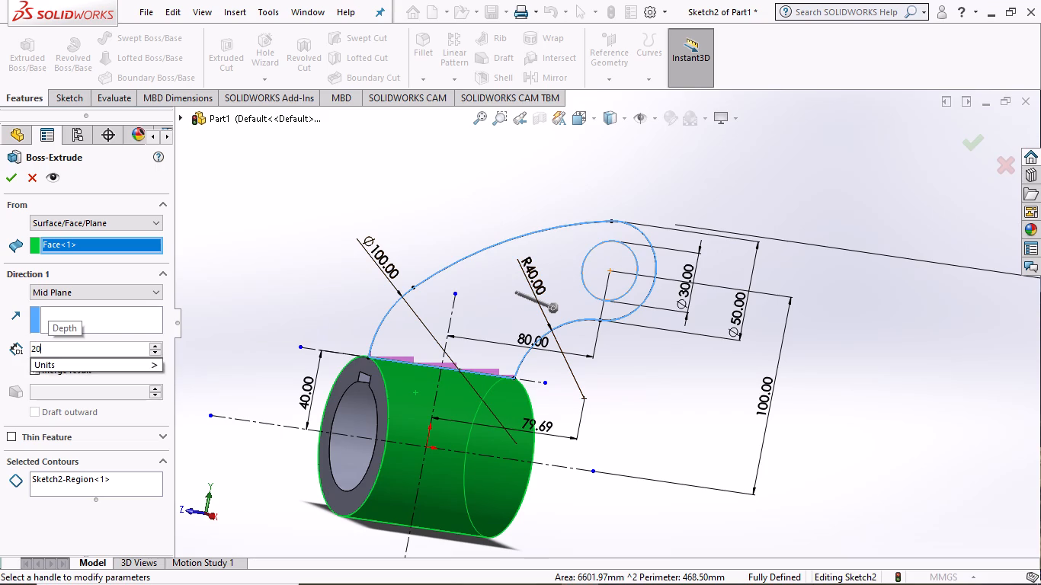
pyautogui.press('Return')
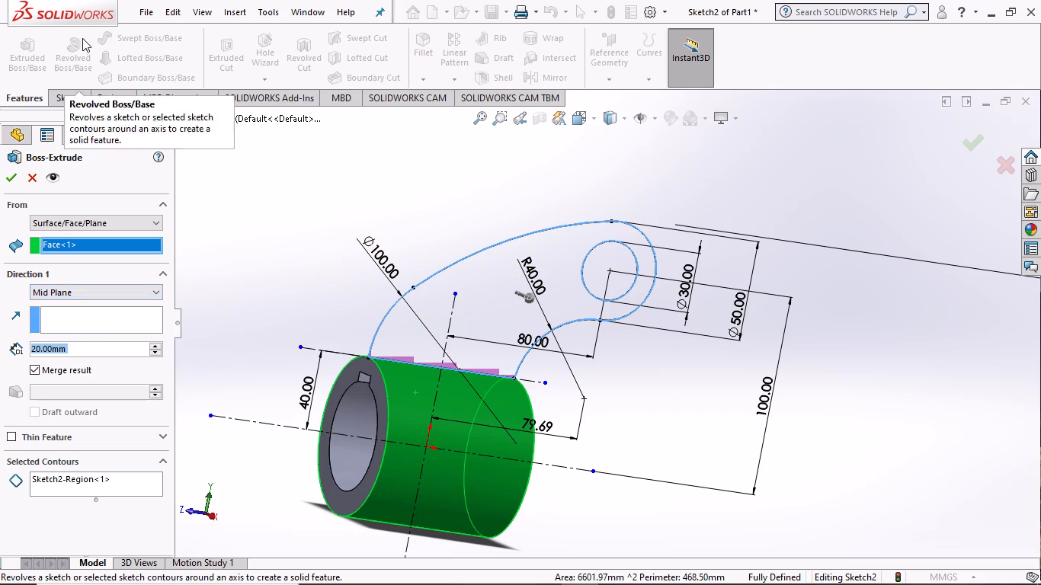
pyautogui.moveTo(253, 255); pyautogui.dragTo(319, 299, button='middle')
pyautogui.click(9, 171)
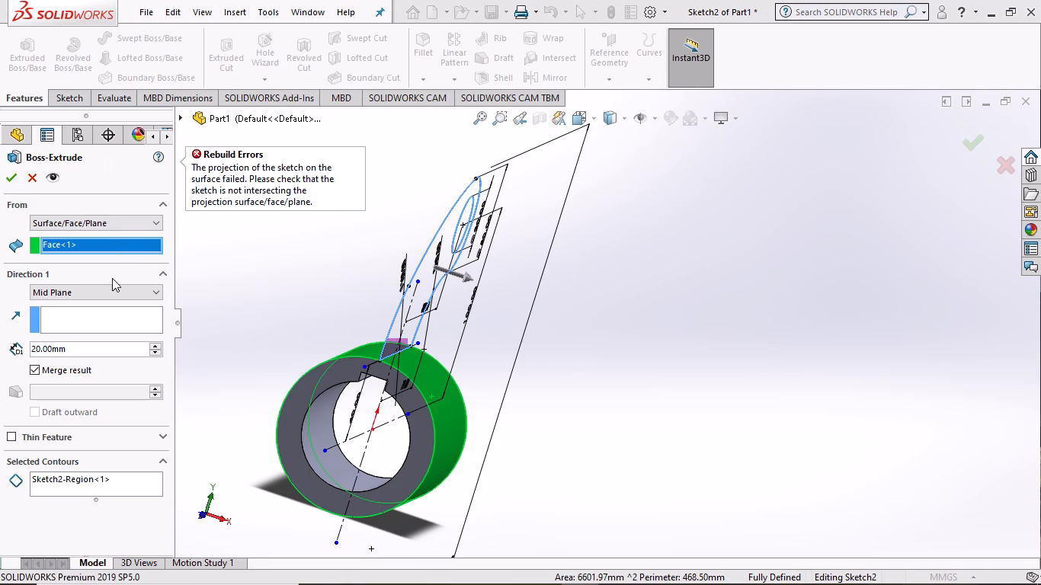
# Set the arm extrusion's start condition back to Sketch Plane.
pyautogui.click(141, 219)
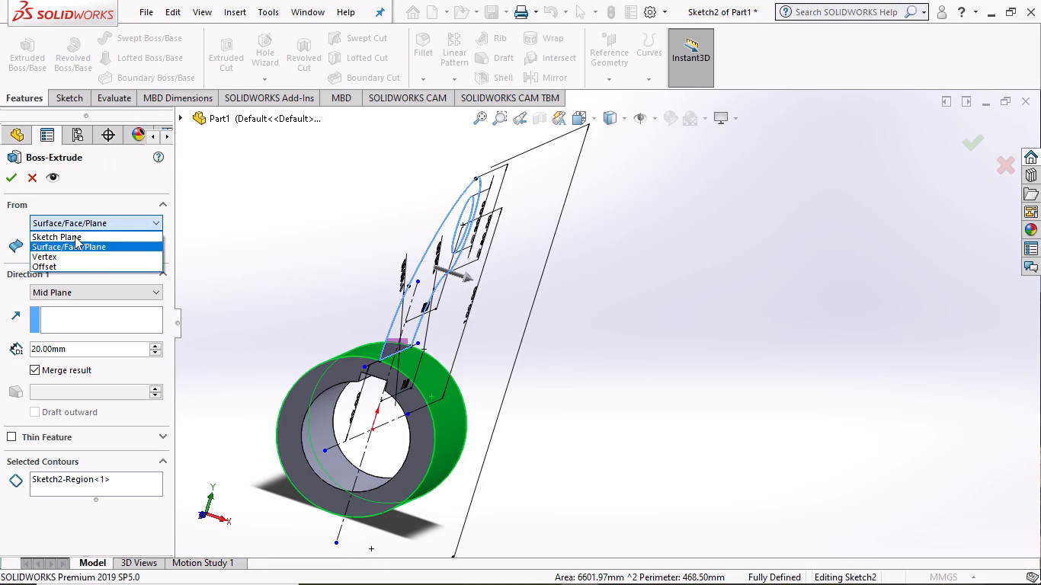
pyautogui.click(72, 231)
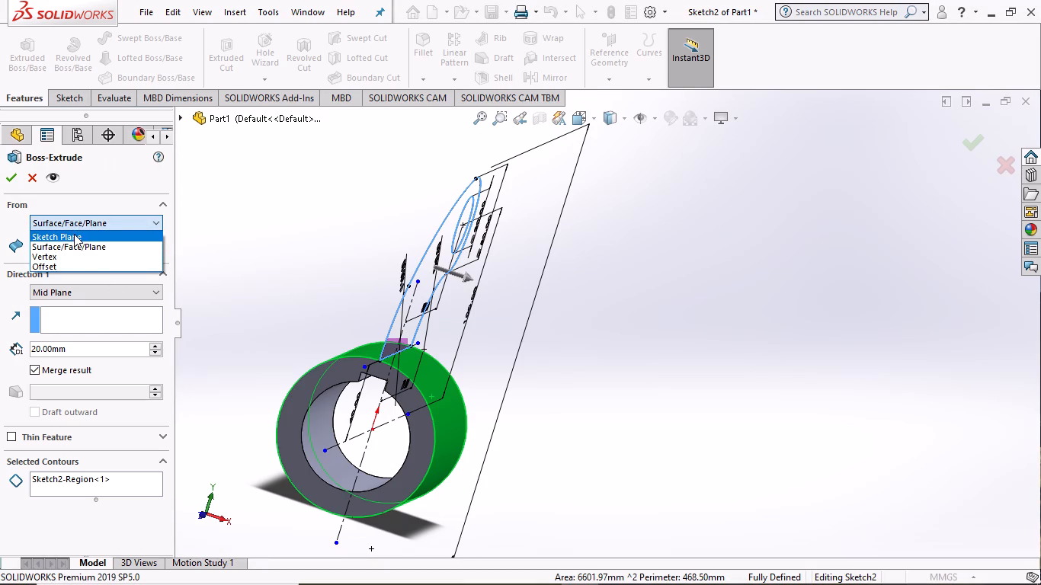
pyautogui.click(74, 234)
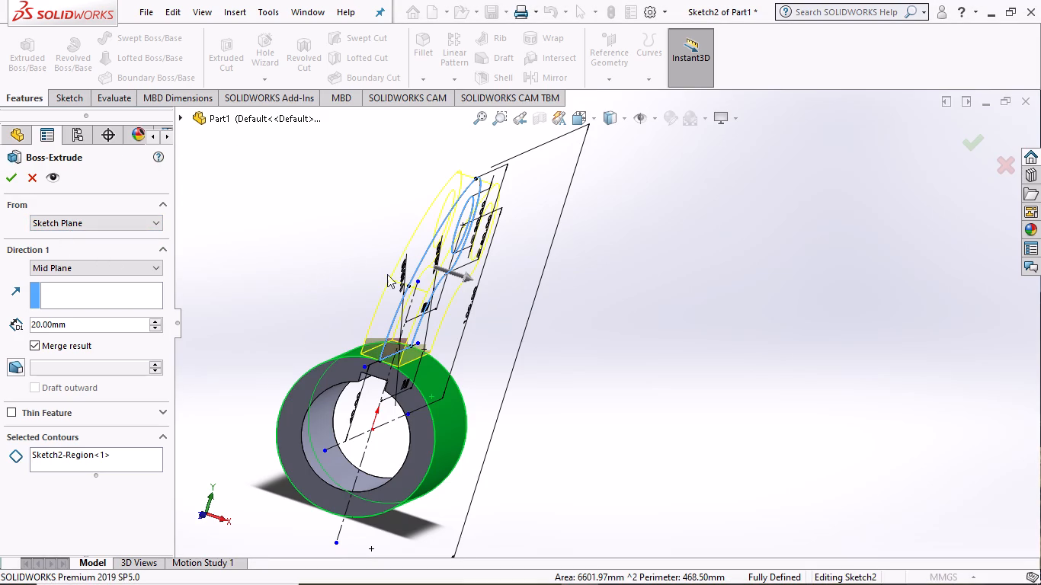
# Accept the arm's Boss-Extrude from the Sketch Plane, Mid Plane, 20 mm deep, with Merge result enabled.
pyautogui.moveTo(646, 426); pyautogui.dragTo(668, 379, button='middle')
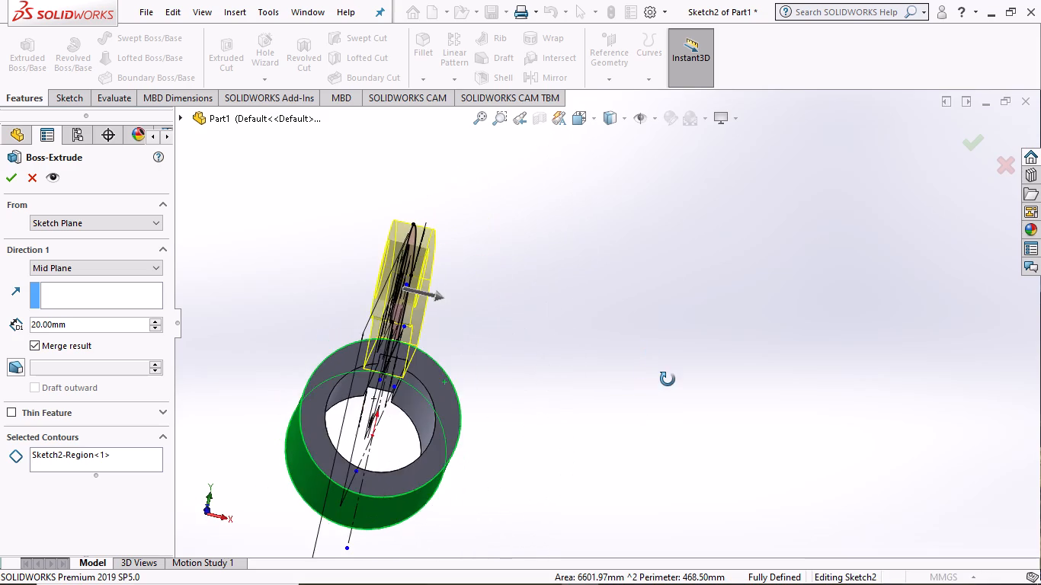
pyautogui.moveTo(668, 379); pyautogui.dragTo(490, 314, button='middle')
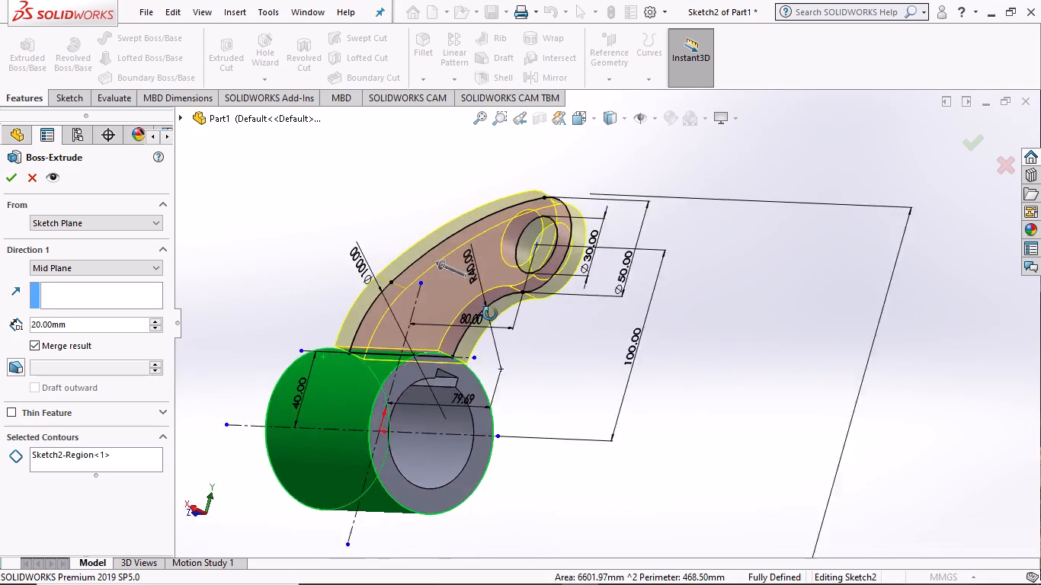
pyautogui.moveTo(490, 314); pyautogui.dragTo(641, 351, button='middle')
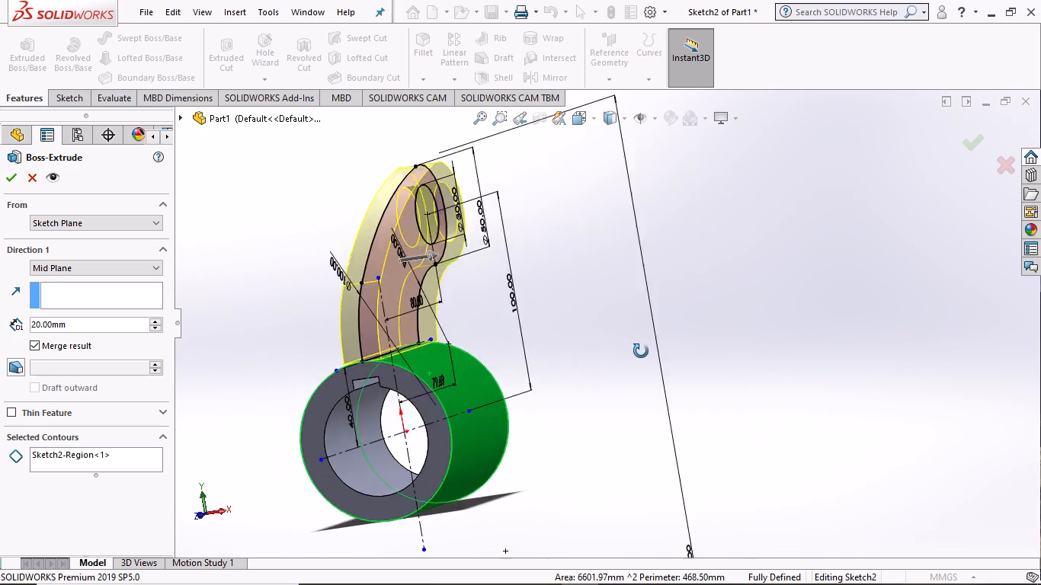
pyautogui.moveTo(641, 351); pyautogui.dragTo(650, 353, button='middle')
pyautogui.click(2, 173)
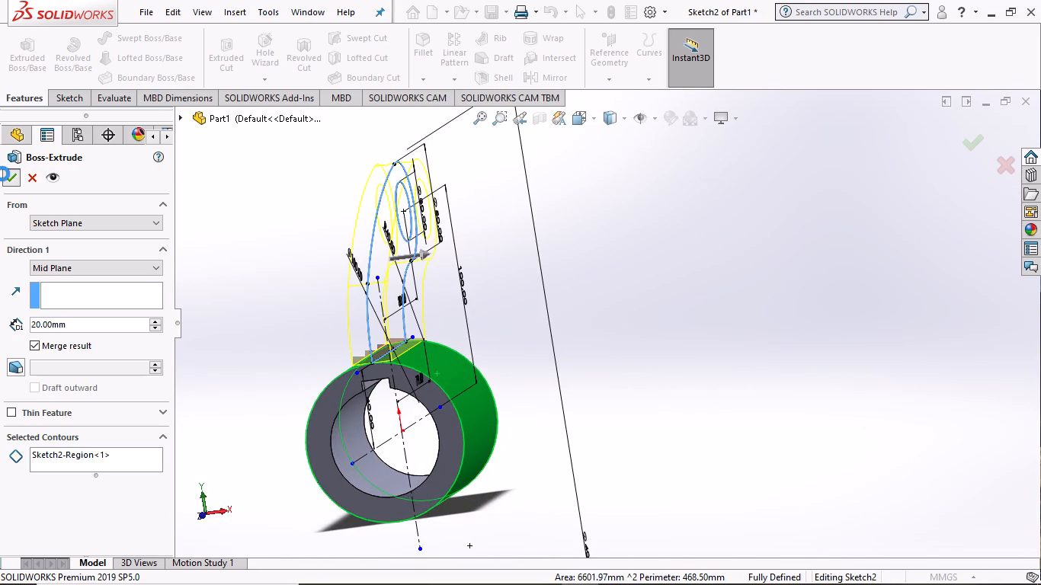
# Examine the extruded arm and its junction with the cylindrical hub from the side and both hub ends.
pyautogui.moveTo(564, 395); pyautogui.dragTo(564, 395, button='middle')
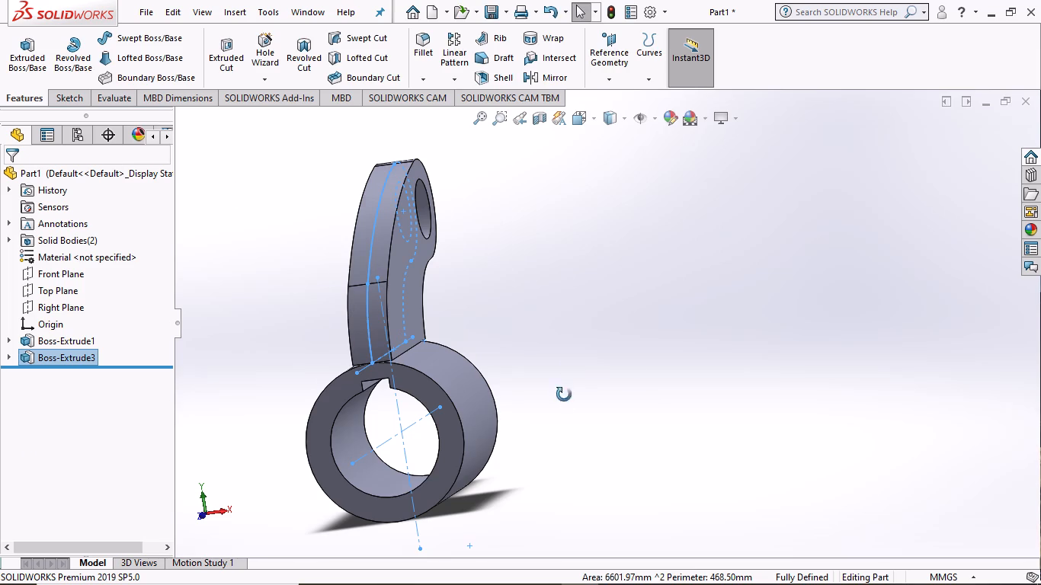
pyautogui.moveTo(564, 395); pyautogui.dragTo(686, 331, button='middle')
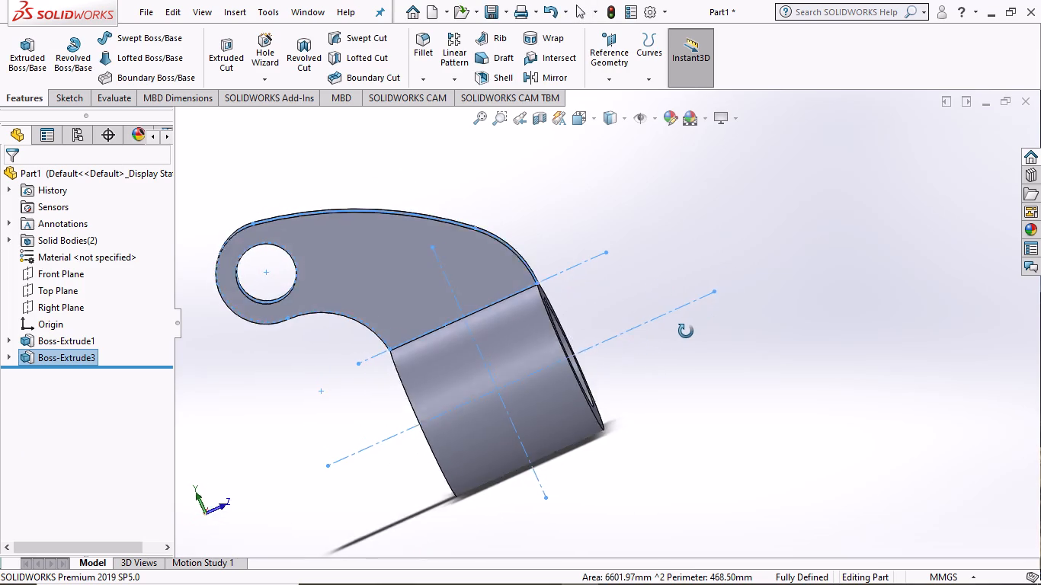
pyautogui.moveTo(686, 331); pyautogui.dragTo(696, 325, button='middle')
pyautogui.scroll(-4, 483, 264)
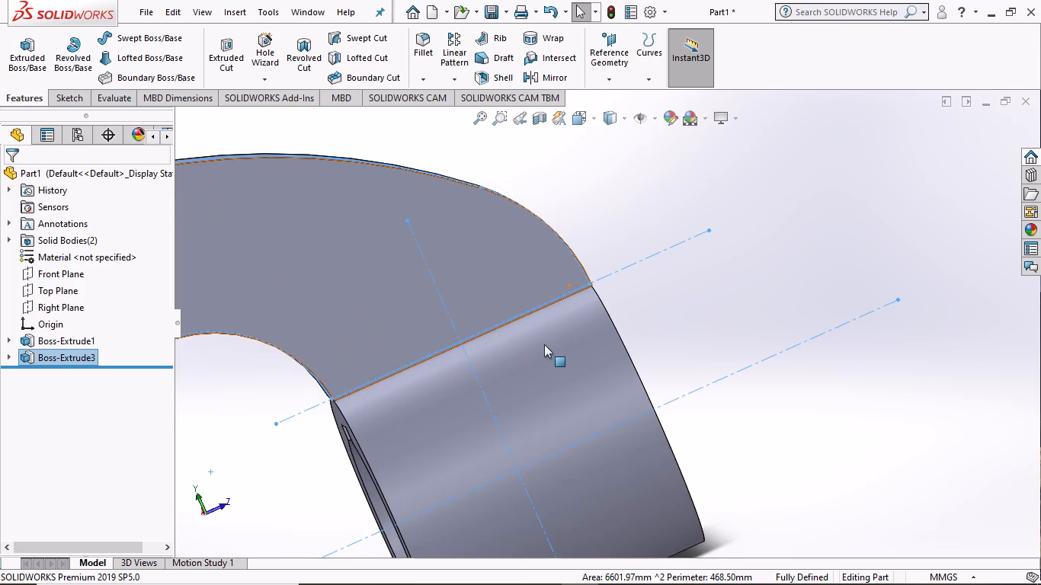
pyautogui.click(685, 311)
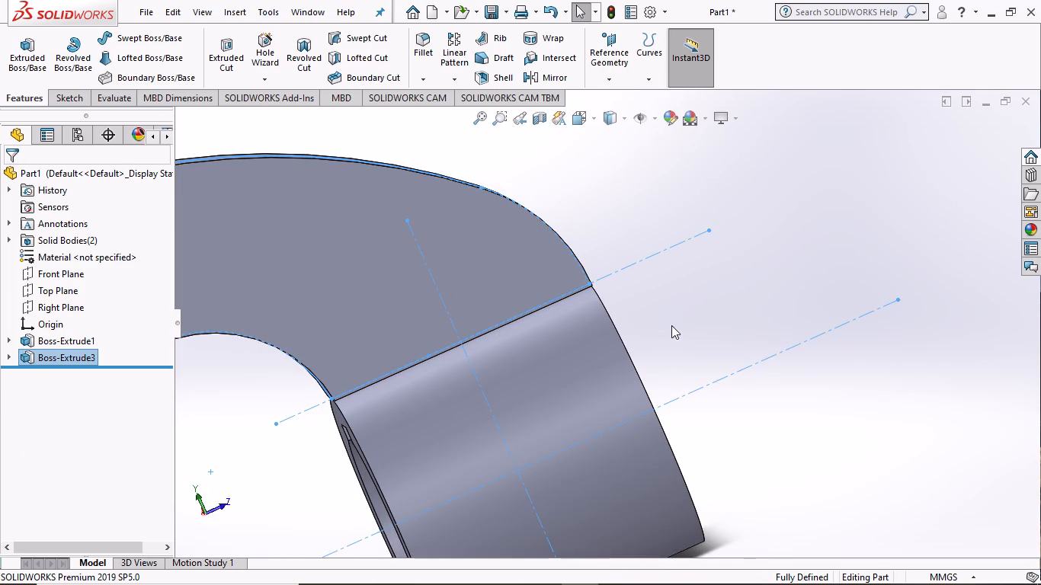
pyautogui.moveTo(678, 318); pyautogui.dragTo(509, 412, button='middle')
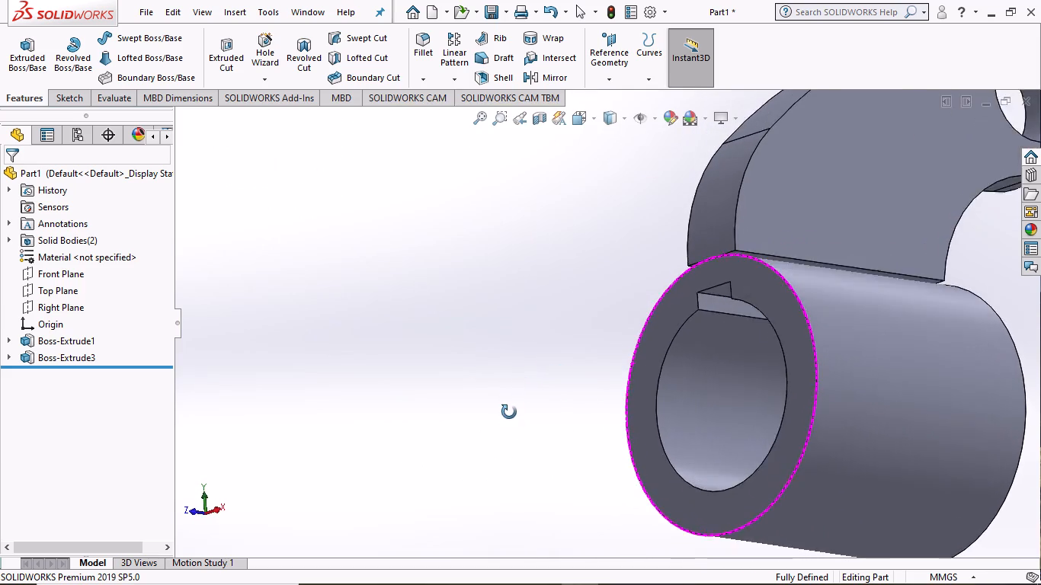
pyautogui.moveTo(509, 412); pyautogui.dragTo(389, 426, button='middle')
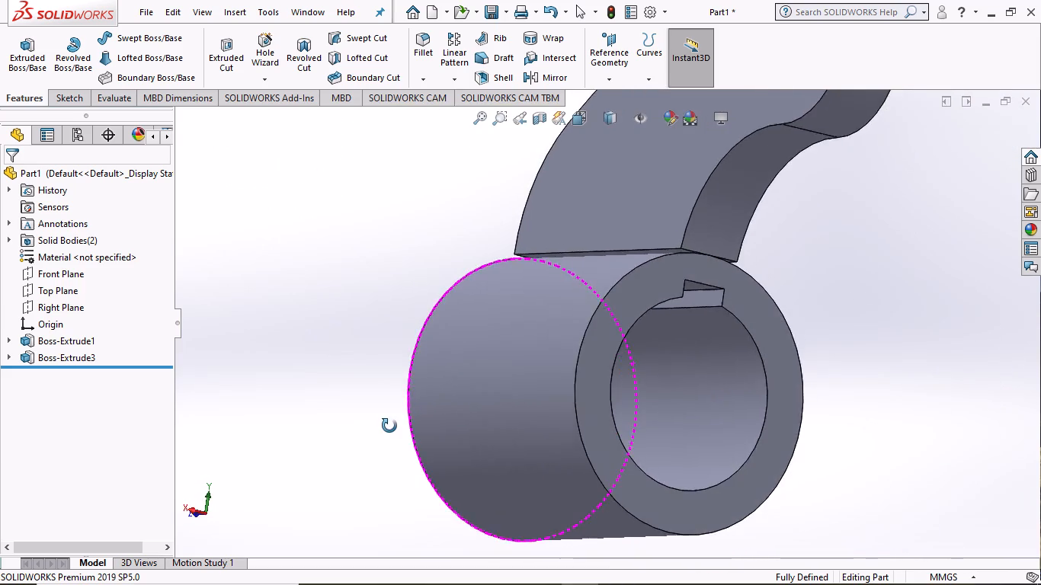
pyautogui.moveTo(389, 426); pyautogui.dragTo(408, 447, button='middle')
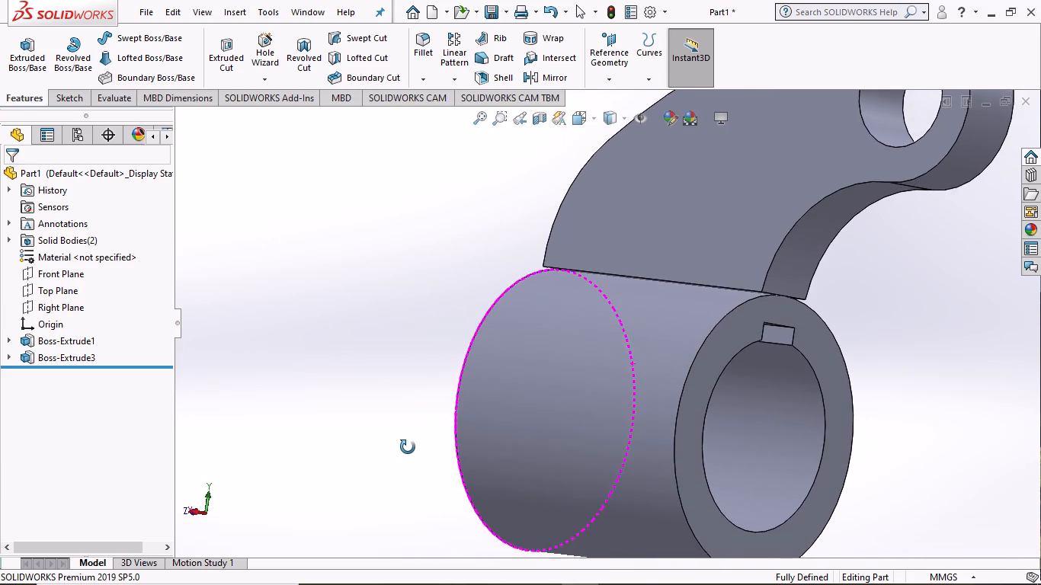
pyautogui.moveTo(408, 447); pyautogui.dragTo(413, 452, button='middle')
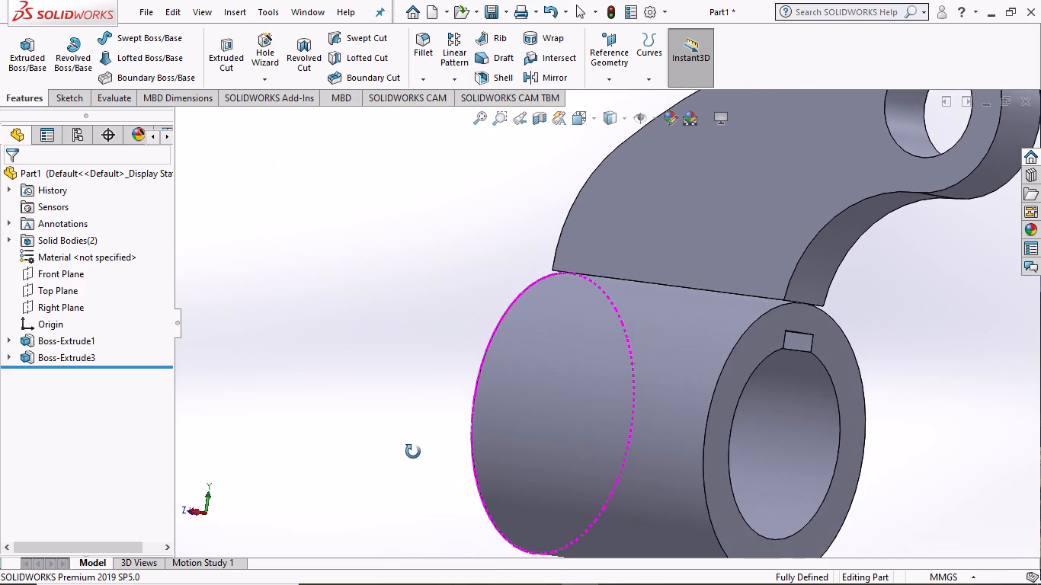
pyautogui.moveTo(413, 452); pyautogui.dragTo(341, 417, button='middle')
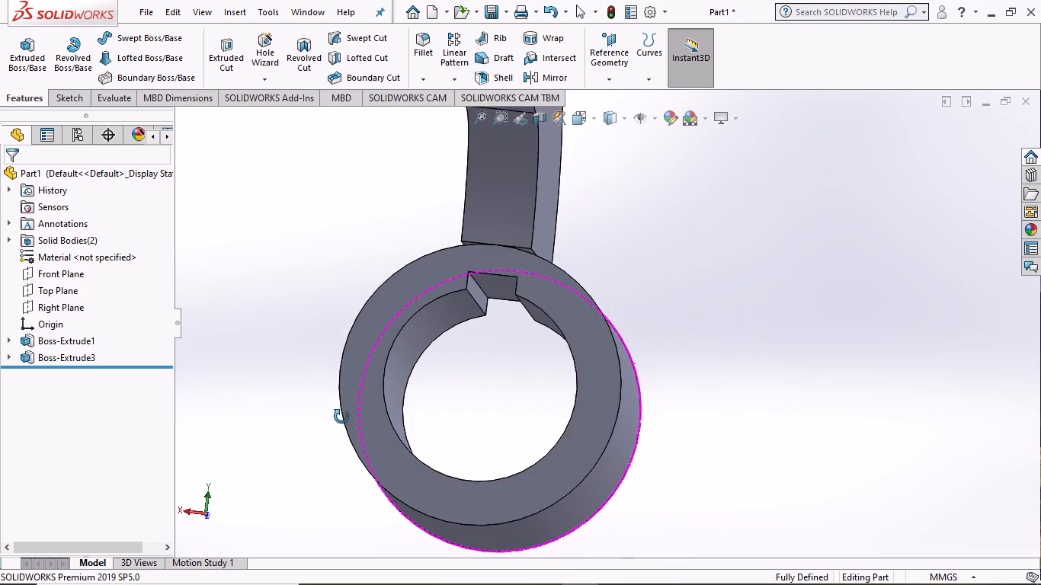
pyautogui.moveTo(341, 417); pyautogui.dragTo(422, 372, button='middle')
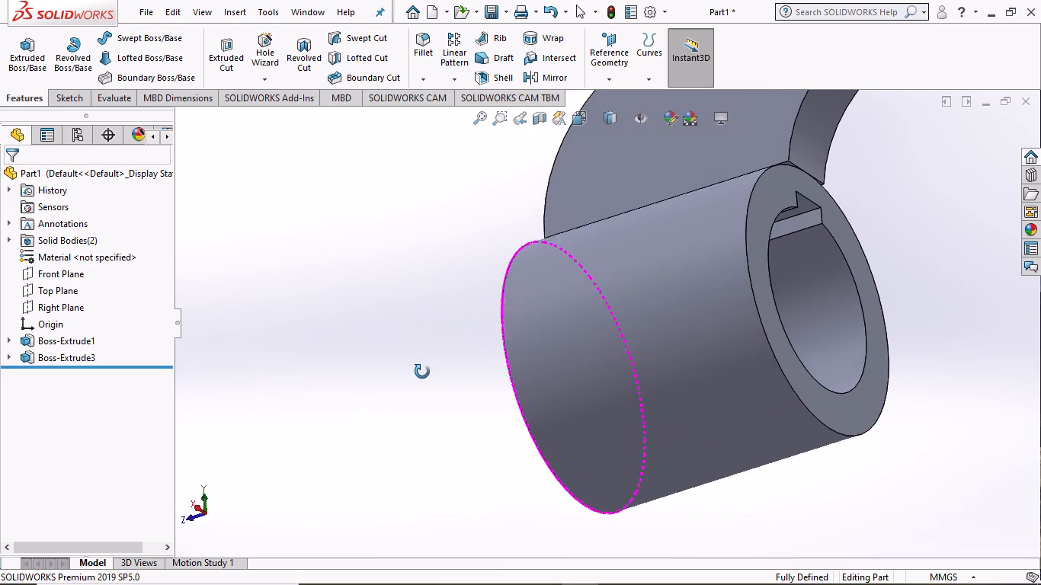
pyautogui.moveTo(422, 372); pyautogui.dragTo(382, 355, button='middle')
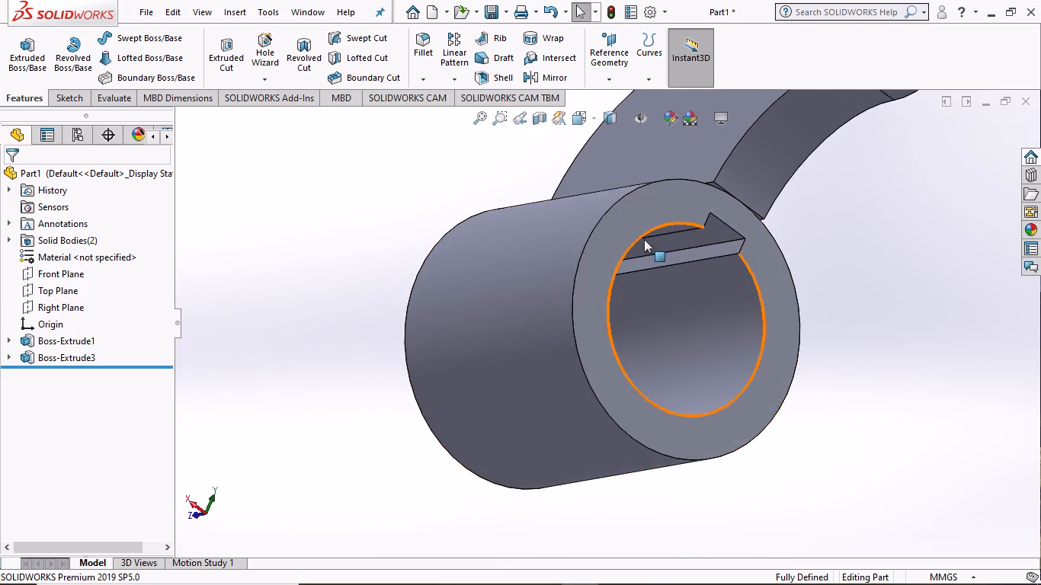
# Inspect up close the seam between the arm's flat base and the hub's outer cylindrical face.
pyautogui.scroll(-4, 644, 239)
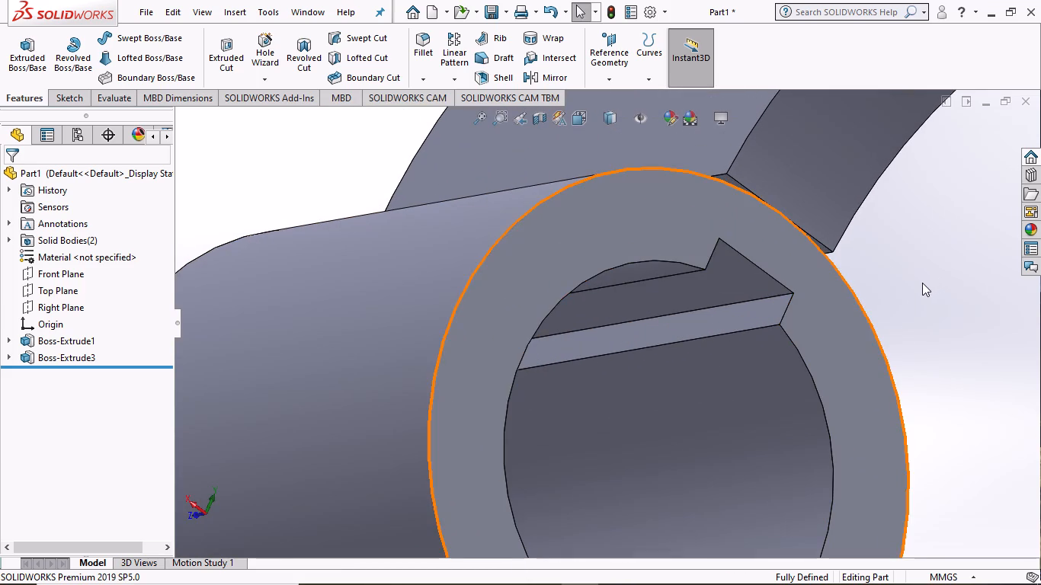
pyautogui.moveTo(922, 283); pyautogui.dragTo(953, 144, button='middle')
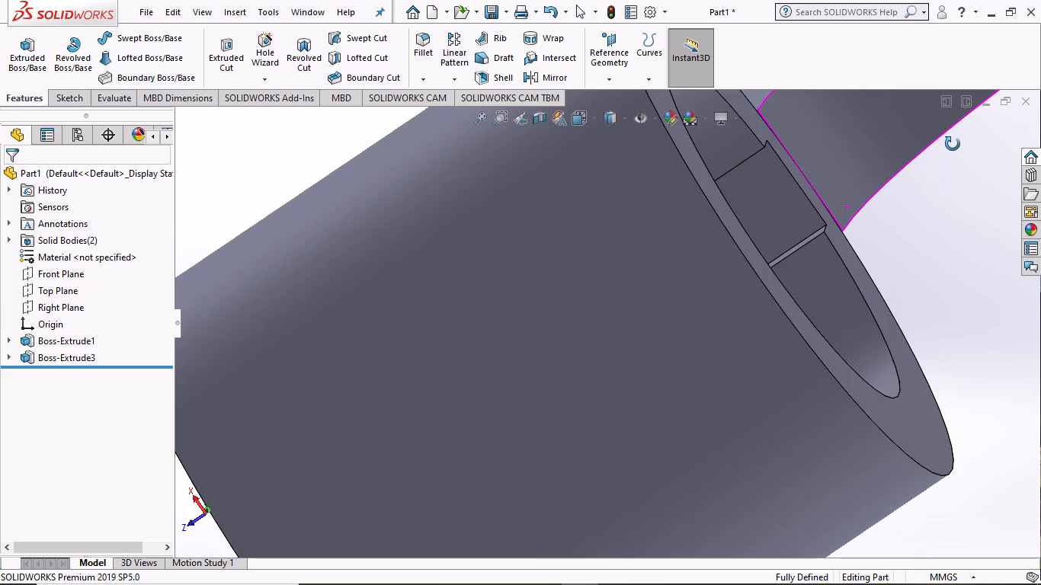
pyautogui.moveTo(953, 144); pyautogui.dragTo(940, 353, button='middle')
pyautogui.scroll(3, 885, 371)
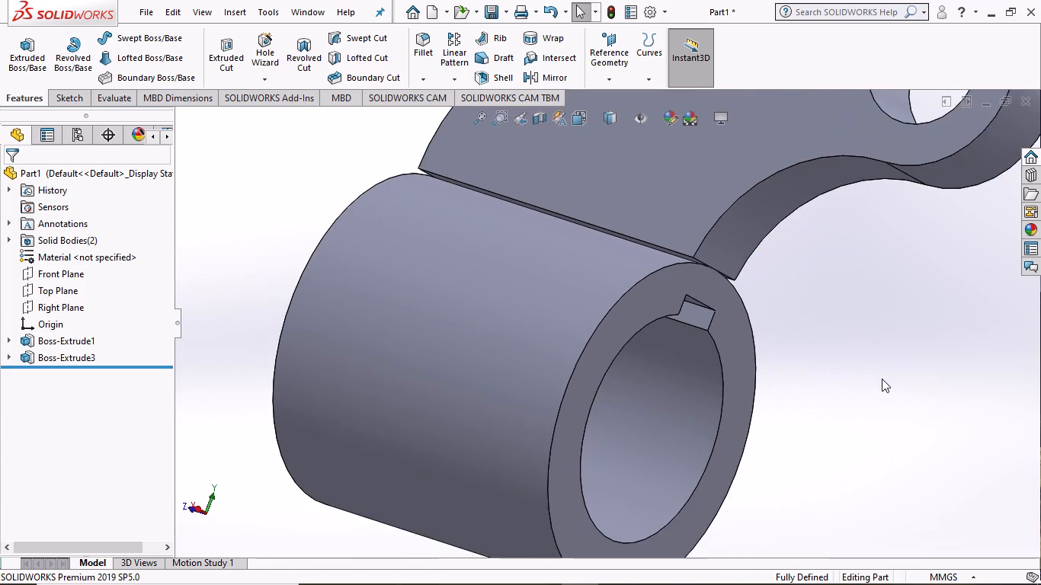
pyautogui.scroll(1, 876, 384)
pyautogui.moveTo(364, 168); pyautogui.dragTo(375, 225, button='middle')
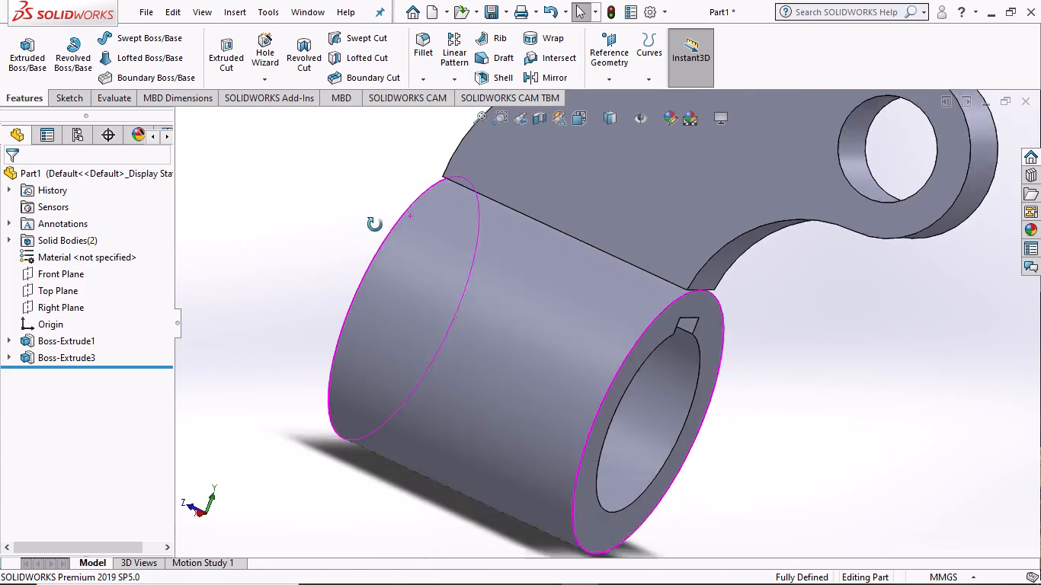
pyautogui.moveTo(375, 225); pyautogui.dragTo(397, 272, button='middle')
pyautogui.scroll(1, 429, 196)
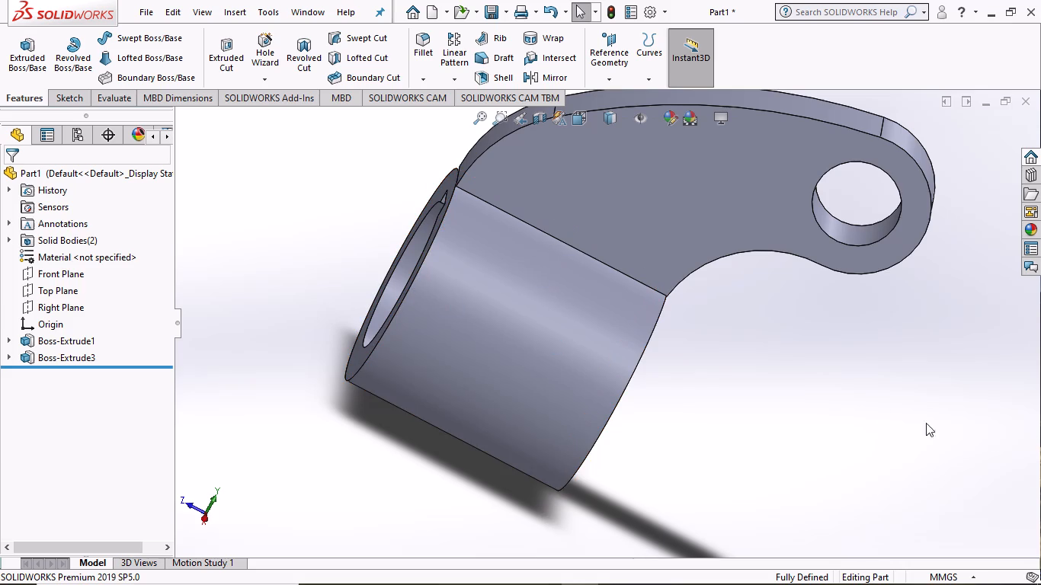
pyautogui.moveTo(752, 378); pyautogui.dragTo(748, 300, button='middle')
pyautogui.scroll(1, 752, 378)
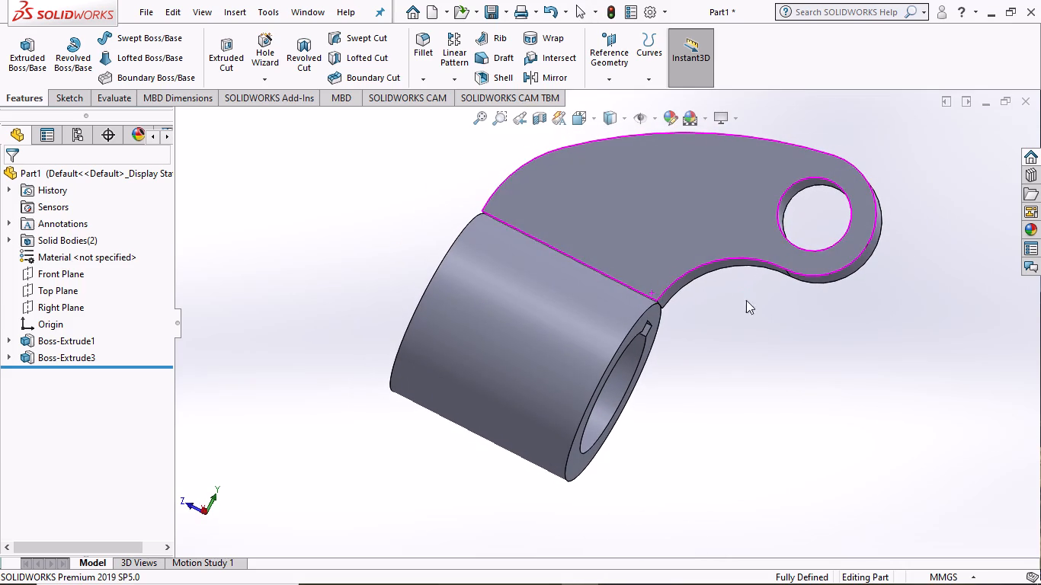
pyautogui.scroll(-7, 602, 272)
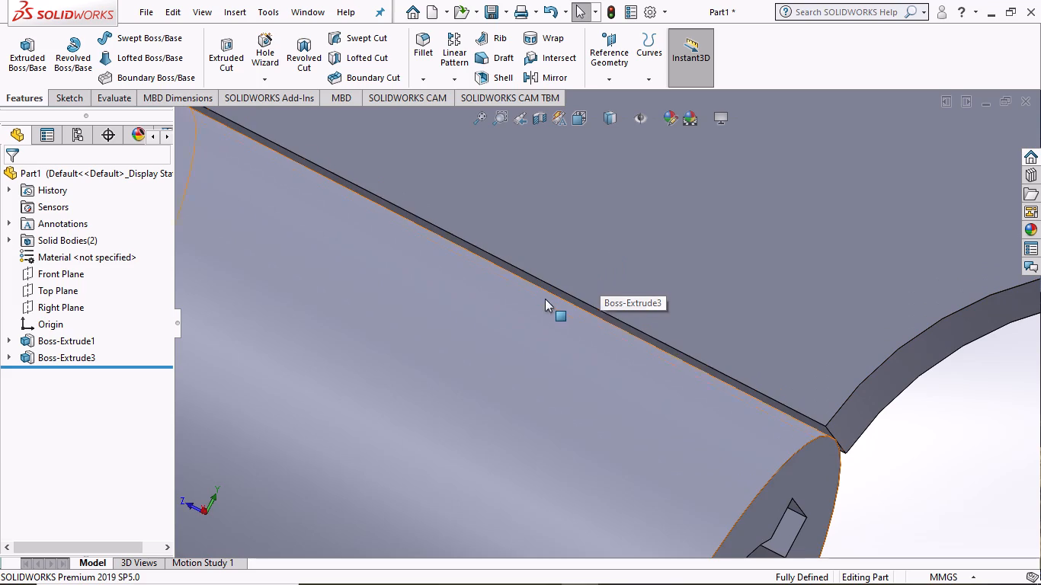
pyautogui.scroll(1, 732, 424)
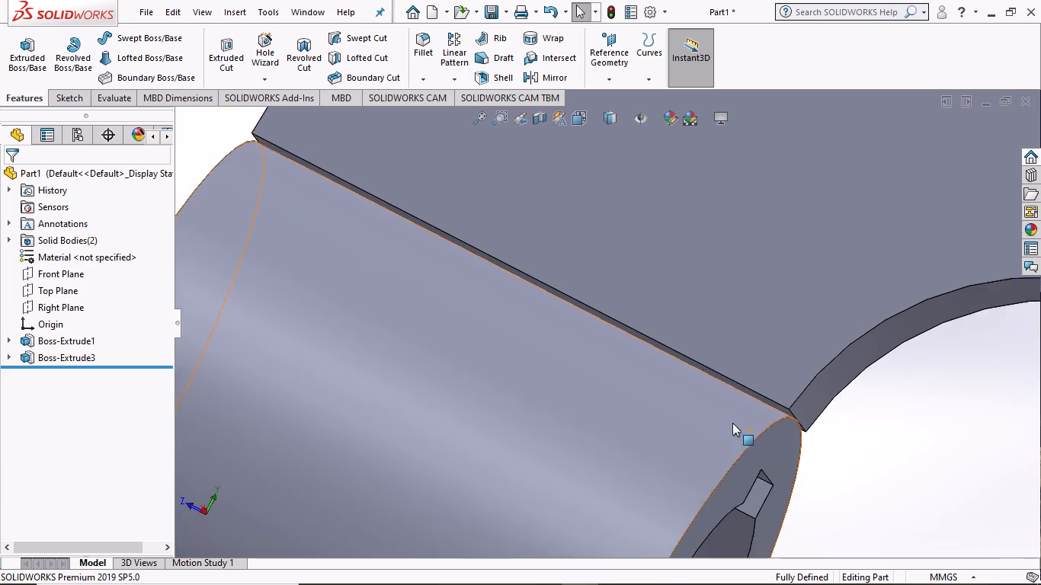
pyautogui.scroll(3, 732, 423)
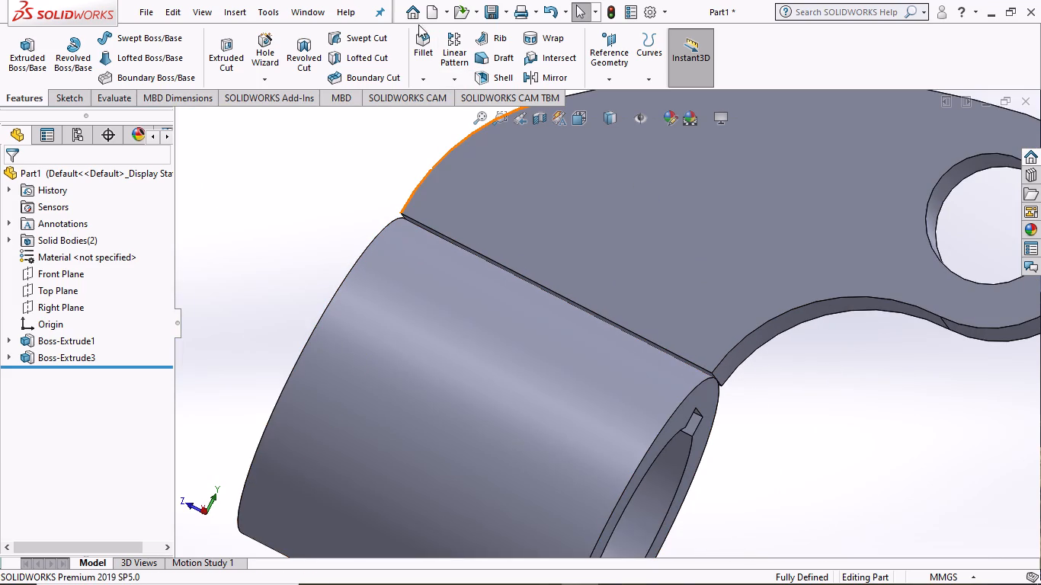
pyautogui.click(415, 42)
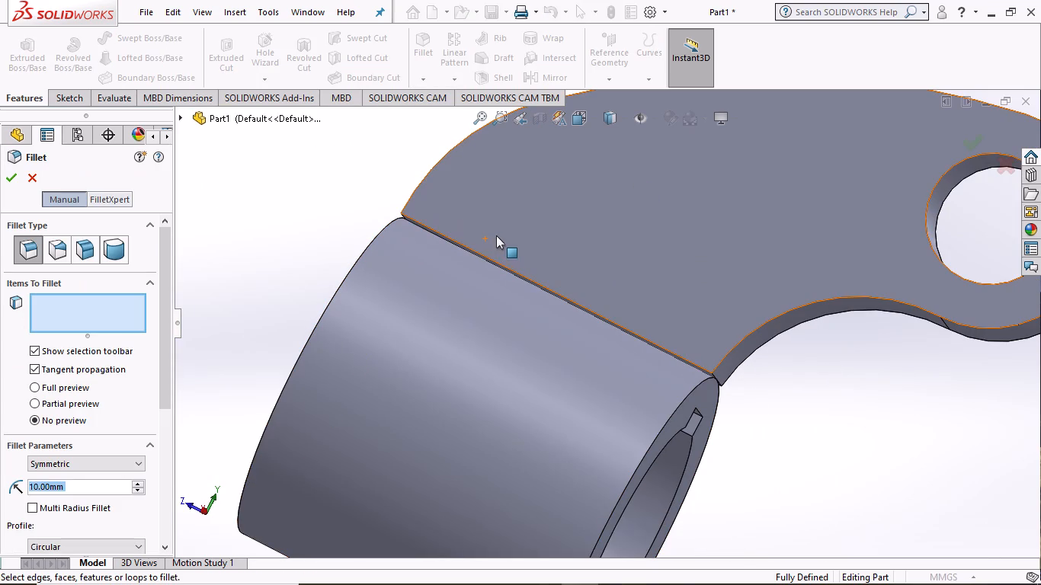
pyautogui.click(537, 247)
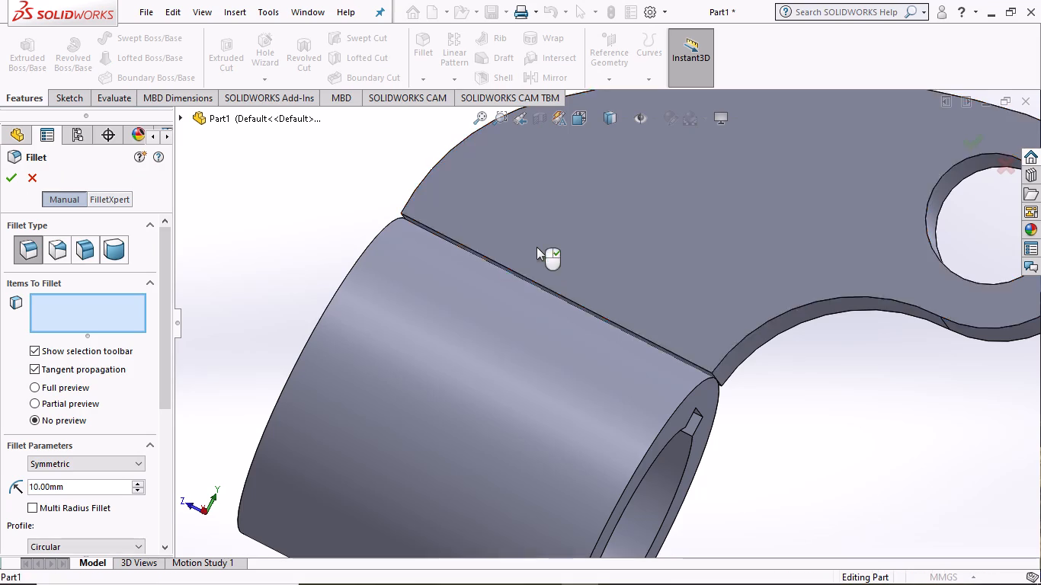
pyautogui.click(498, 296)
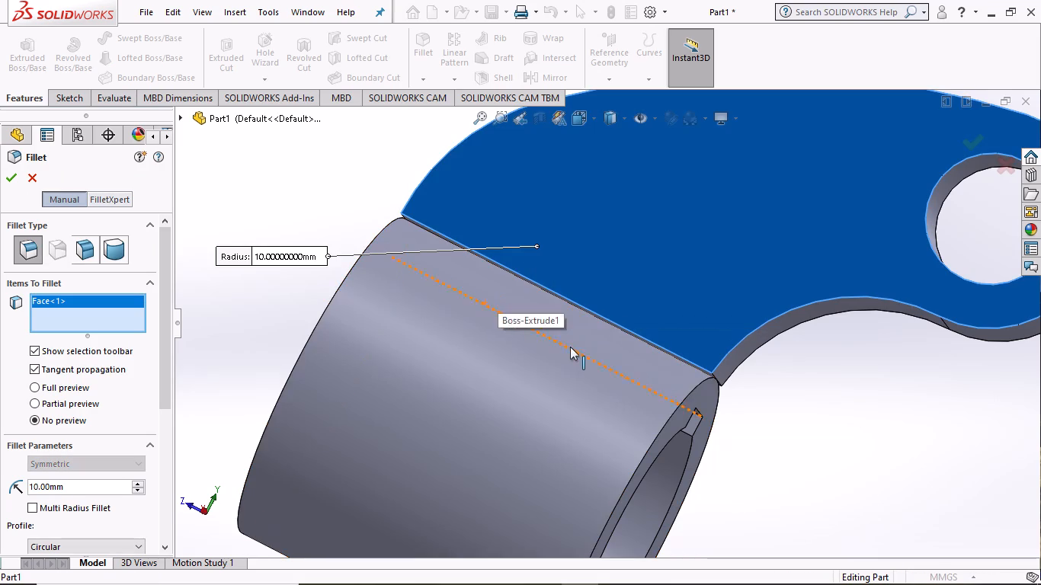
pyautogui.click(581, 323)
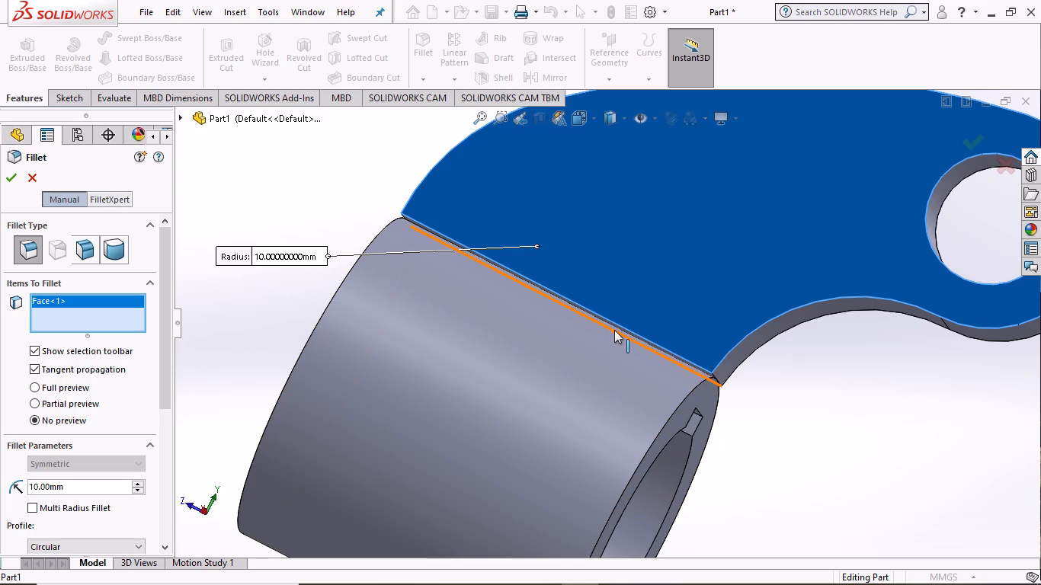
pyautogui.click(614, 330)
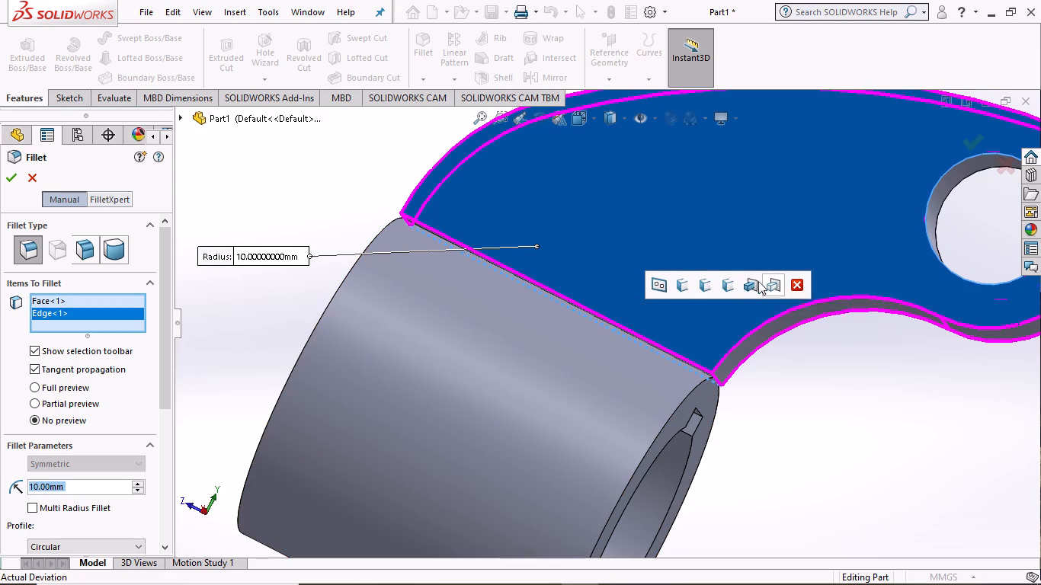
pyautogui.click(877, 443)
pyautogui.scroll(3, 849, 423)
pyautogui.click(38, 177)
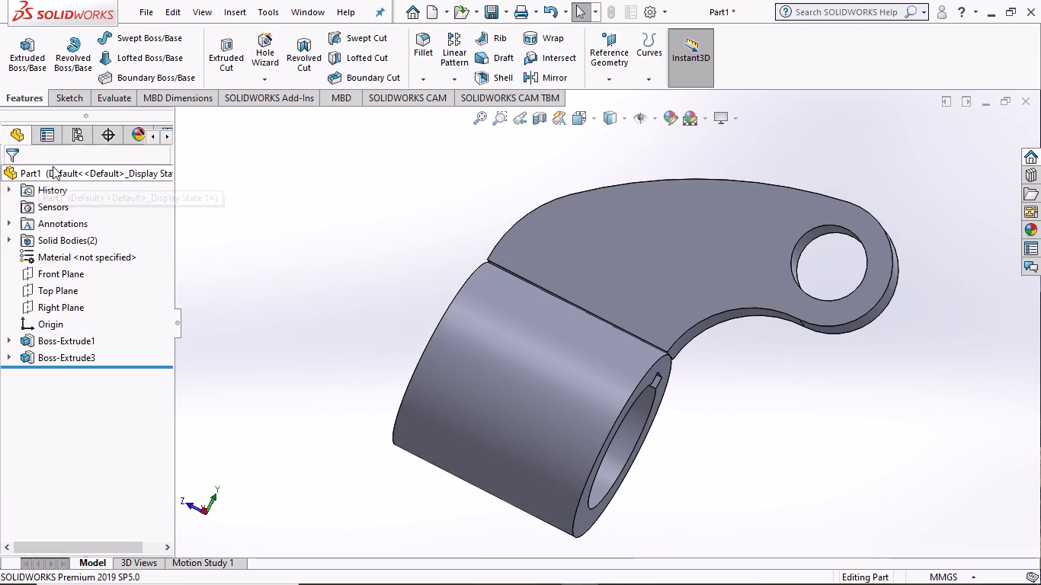
# Examine the arm's junction with the keyed hub from the side, above and both hub ends.
pyautogui.scroll(1, 351, 262)
pyautogui.moveTo(359, 250); pyautogui.dragTo(439, 384, button='middle')
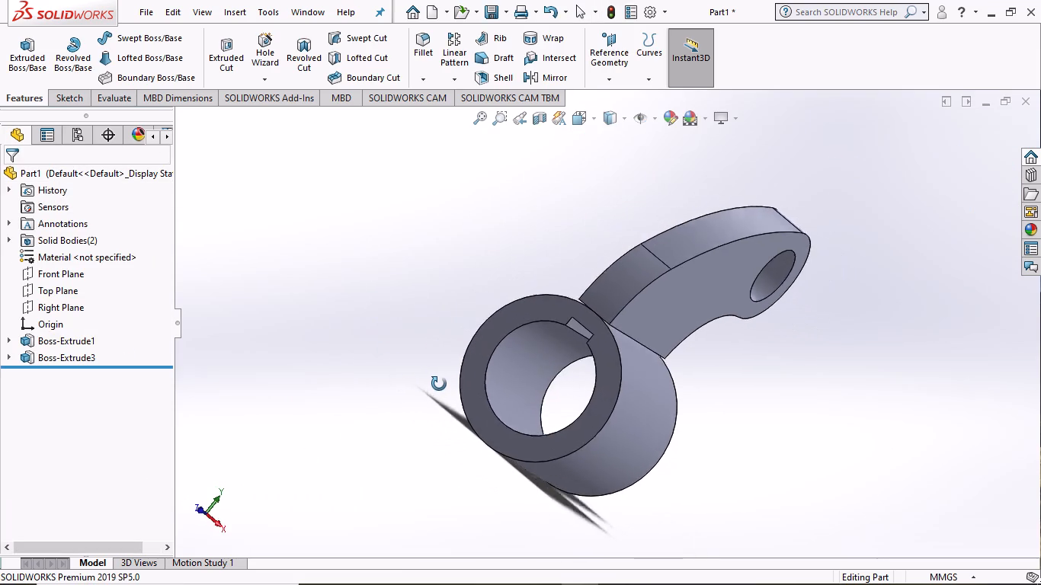
pyautogui.moveTo(439, 384); pyautogui.dragTo(460, 405, button='middle')
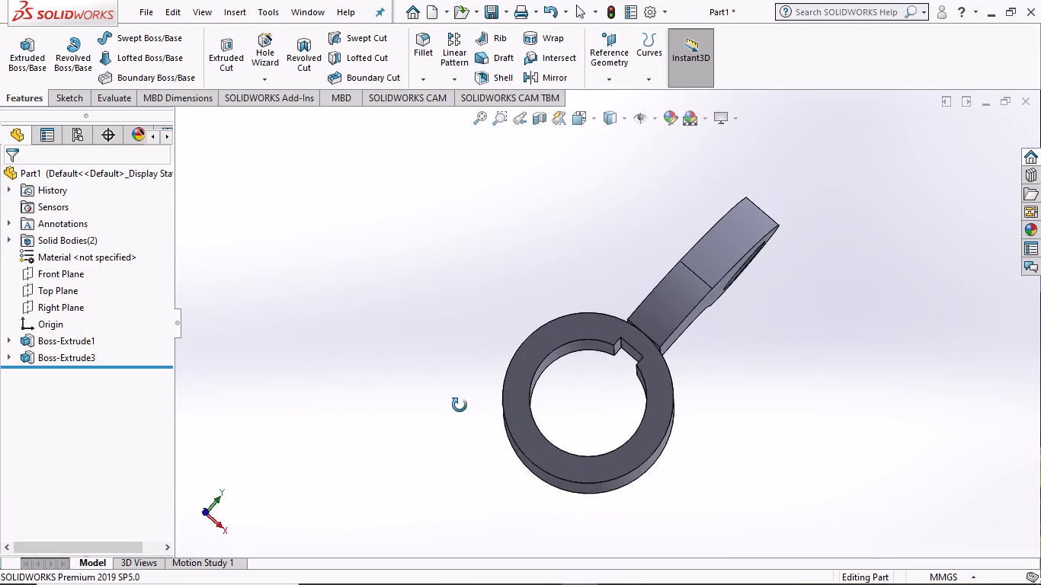
pyautogui.moveTo(460, 405); pyautogui.dragTo(462, 424, button='middle')
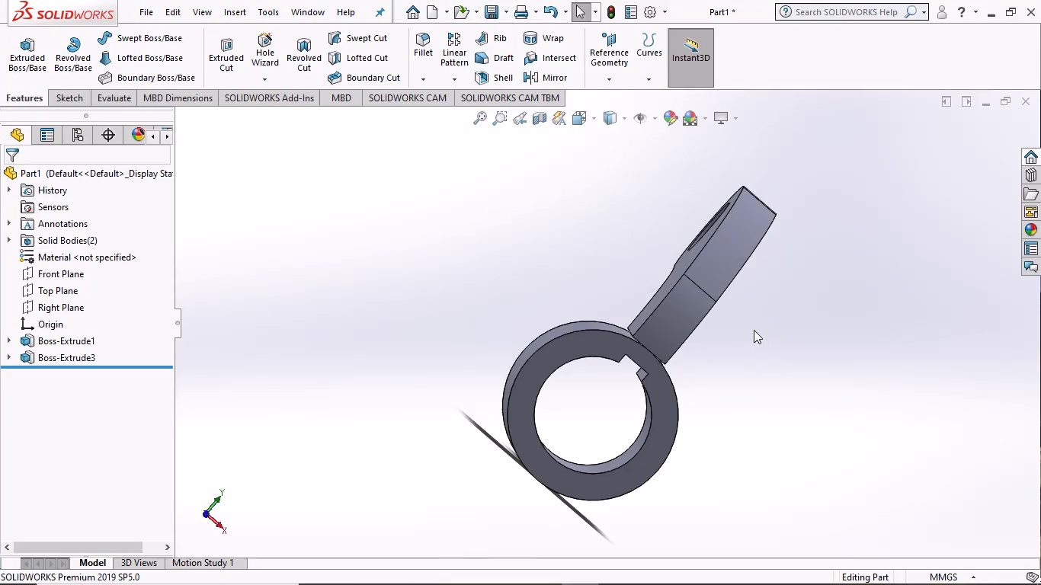
pyautogui.moveTo(775, 420); pyautogui.dragTo(660, 251, button='middle')
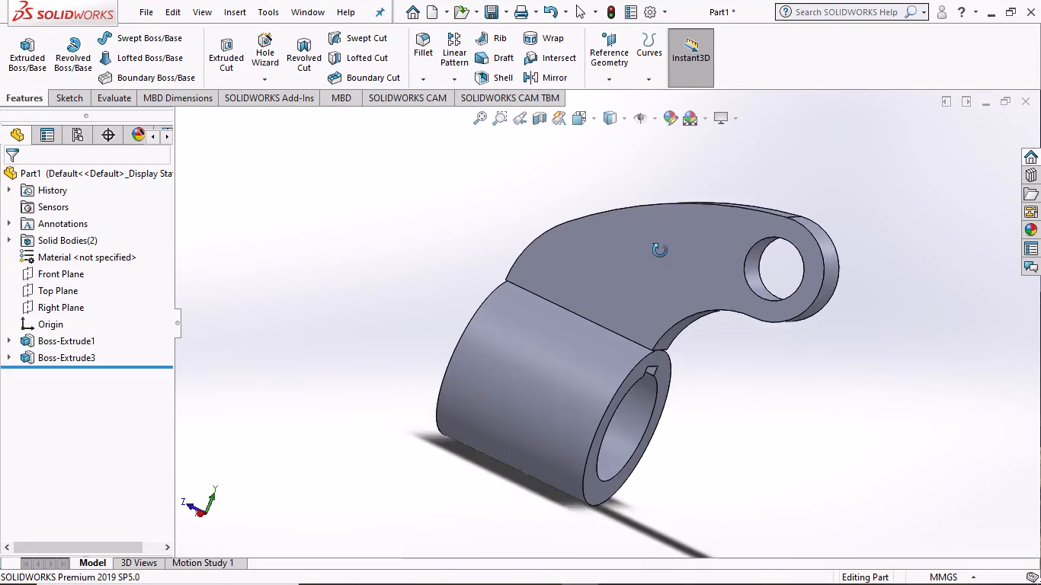
pyautogui.moveTo(660, 251); pyautogui.dragTo(710, 295, button='middle')
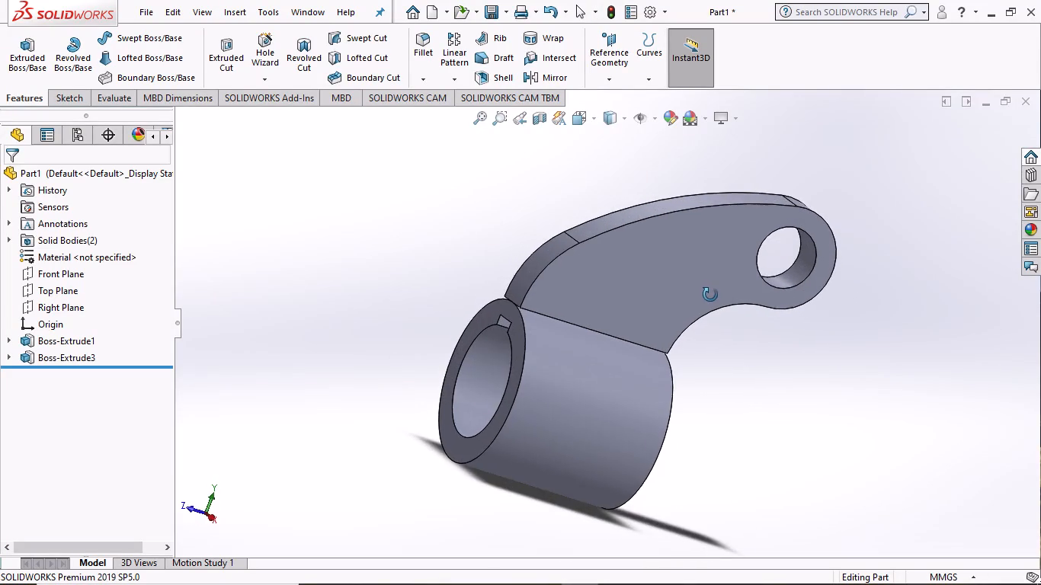
pyautogui.moveTo(710, 295); pyautogui.dragTo(755, 312, button='middle')
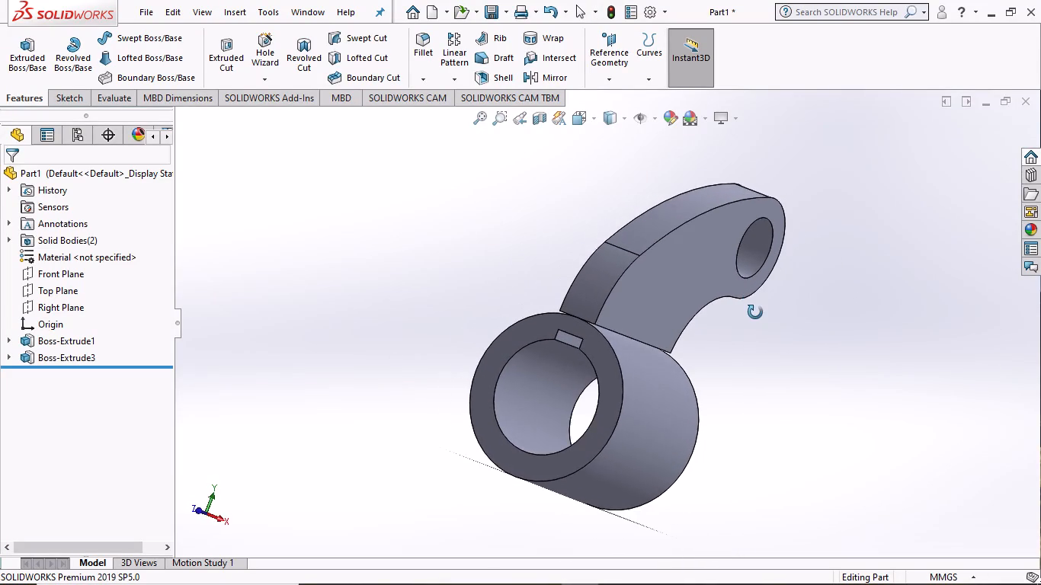
pyautogui.moveTo(755, 312); pyautogui.dragTo(756, 376, button='middle')
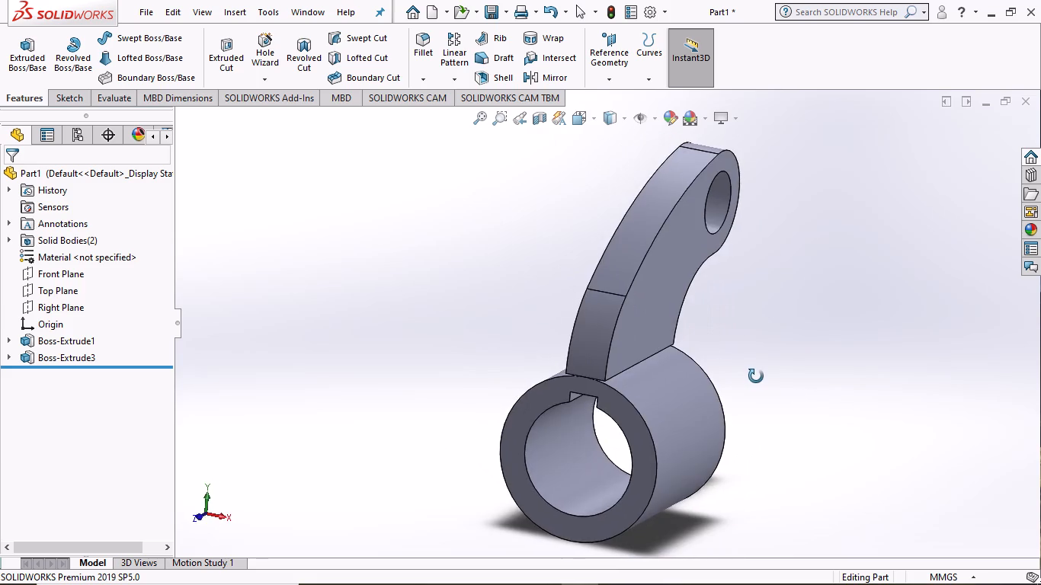
pyautogui.moveTo(756, 376); pyautogui.dragTo(671, 293, button='middle')
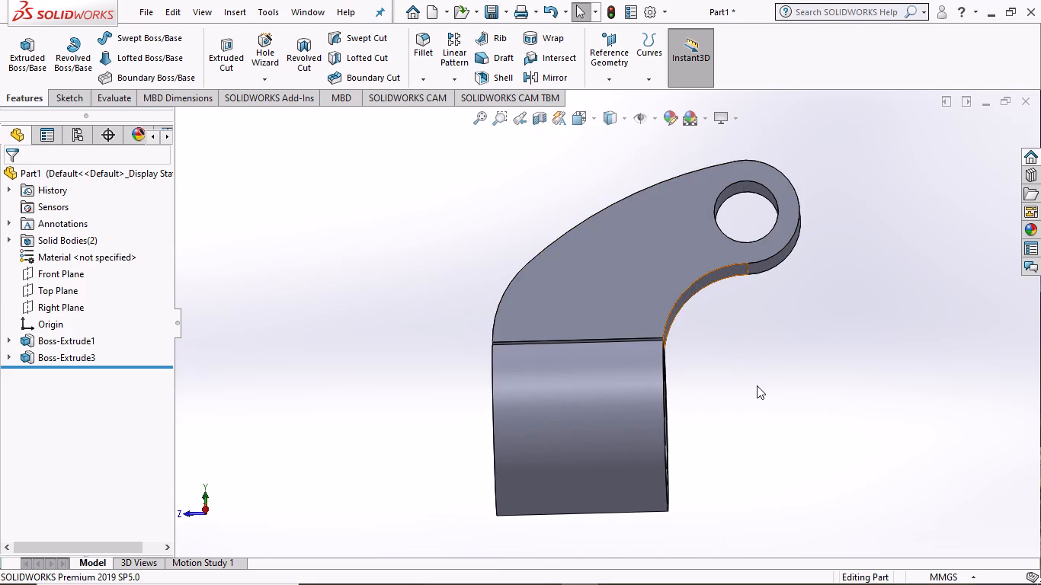
pyautogui.moveTo(757, 385); pyautogui.dragTo(822, 401, button='middle')
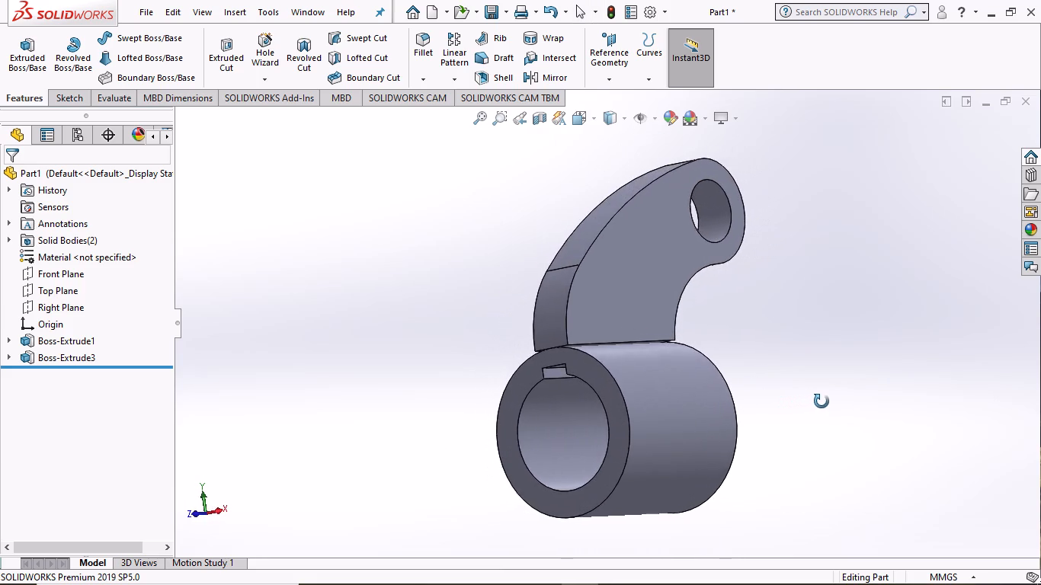
pyautogui.moveTo(822, 401); pyautogui.dragTo(865, 404, button='middle')
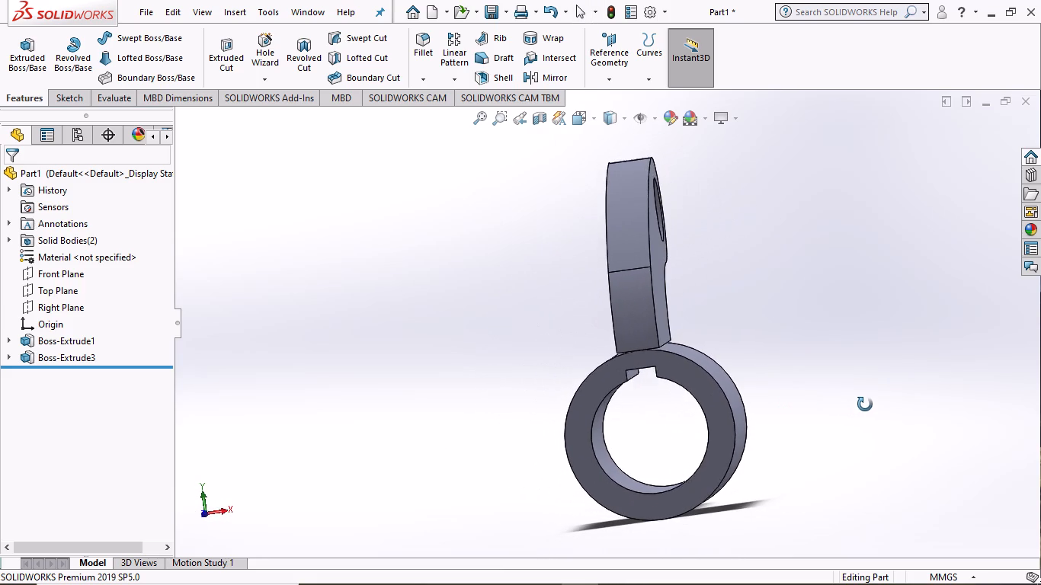
pyautogui.moveTo(865, 404); pyautogui.dragTo(870, 510, button='middle')
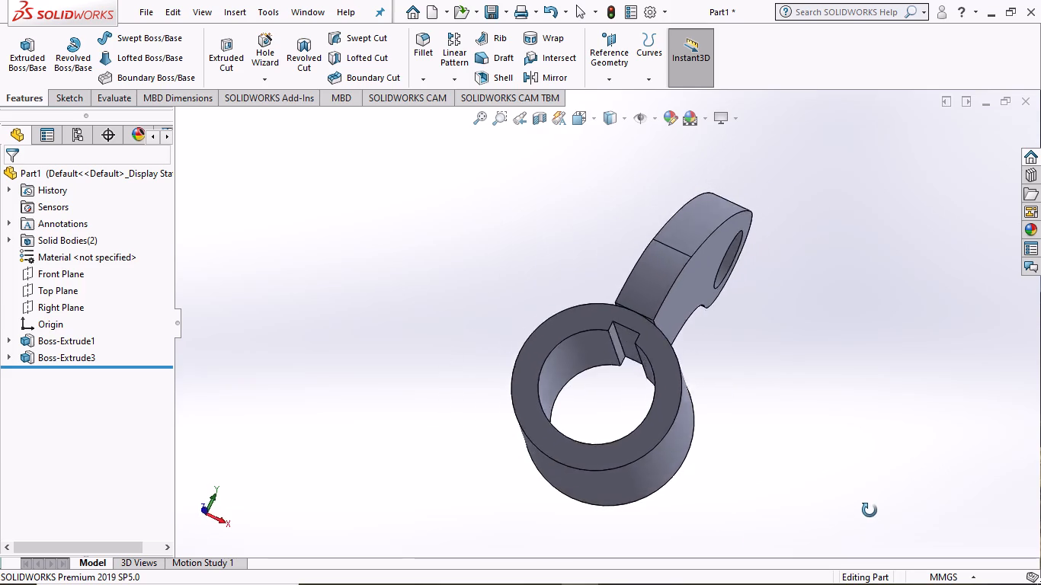
pyautogui.moveTo(870, 510); pyautogui.dragTo(854, 555, button='middle')
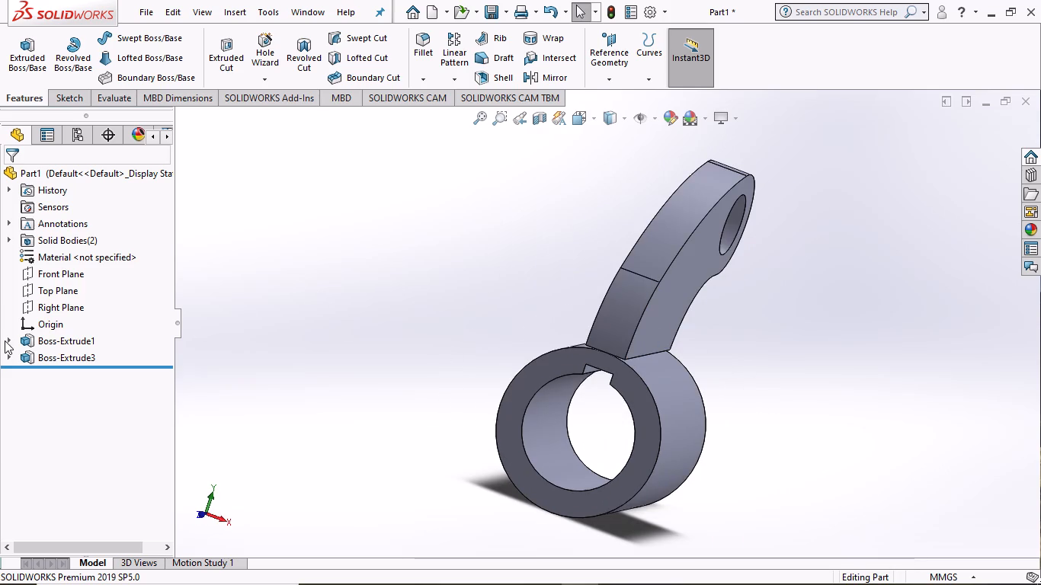
# Delete the arm's extrusion Boss-Extrude3 along with its leftover profile Sketch2, keeping only the keyed hub.
pyautogui.rightClick(85, 354)
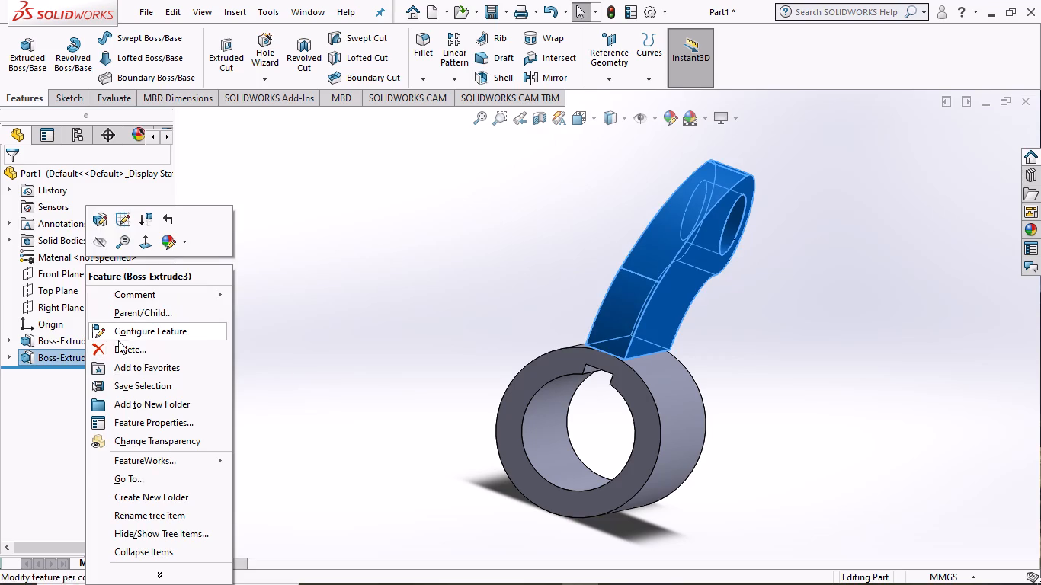
pyautogui.click(118, 343)
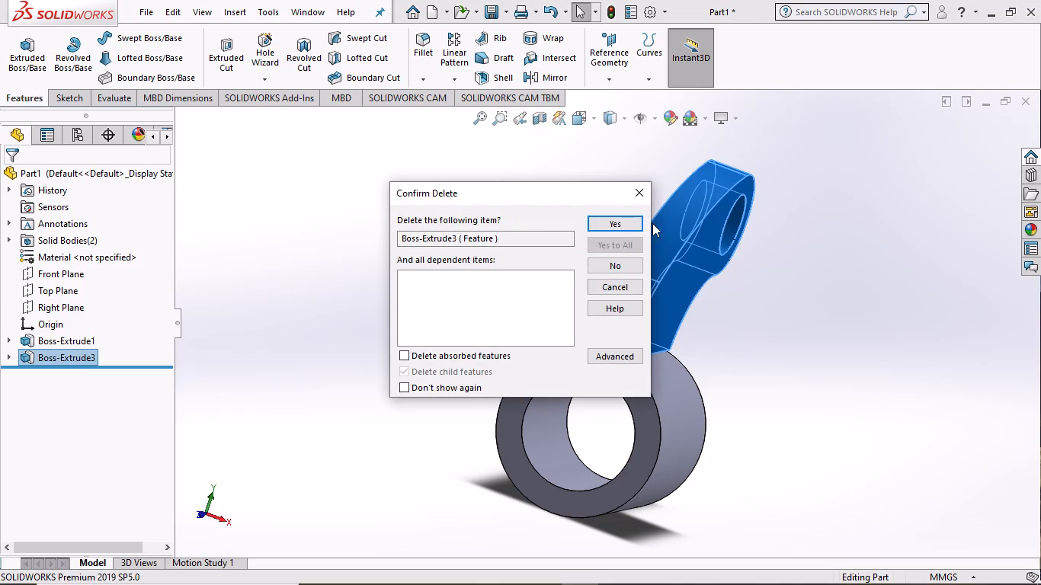
pyautogui.click(613, 218)
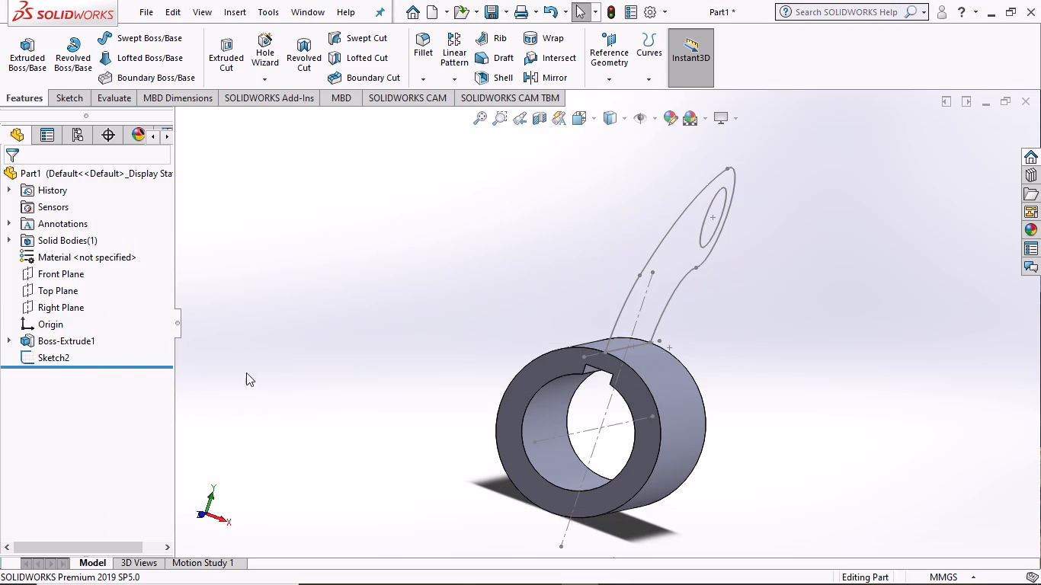
pyautogui.rightClick(56, 361)
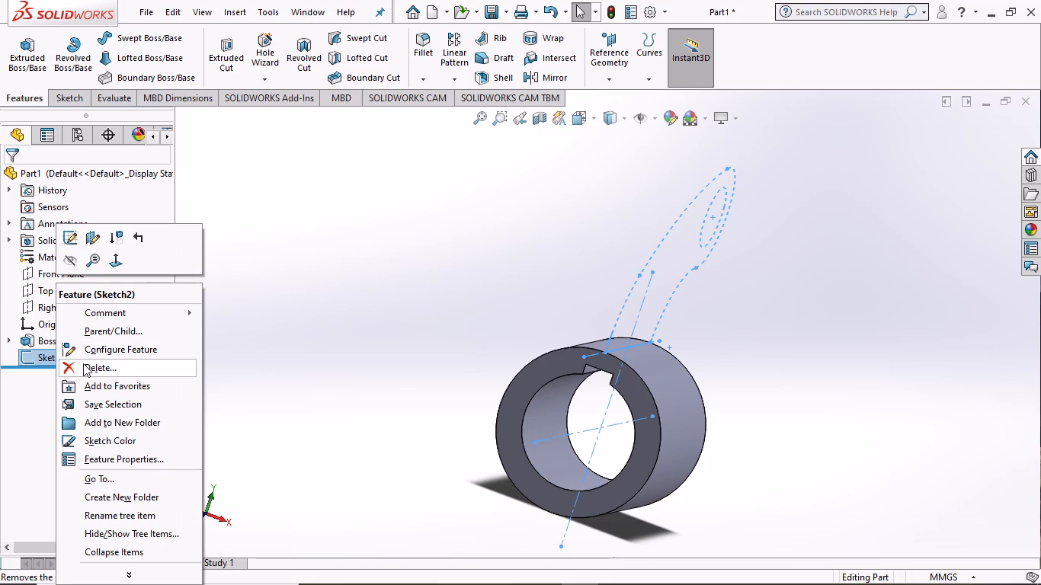
pyautogui.click(83, 363)
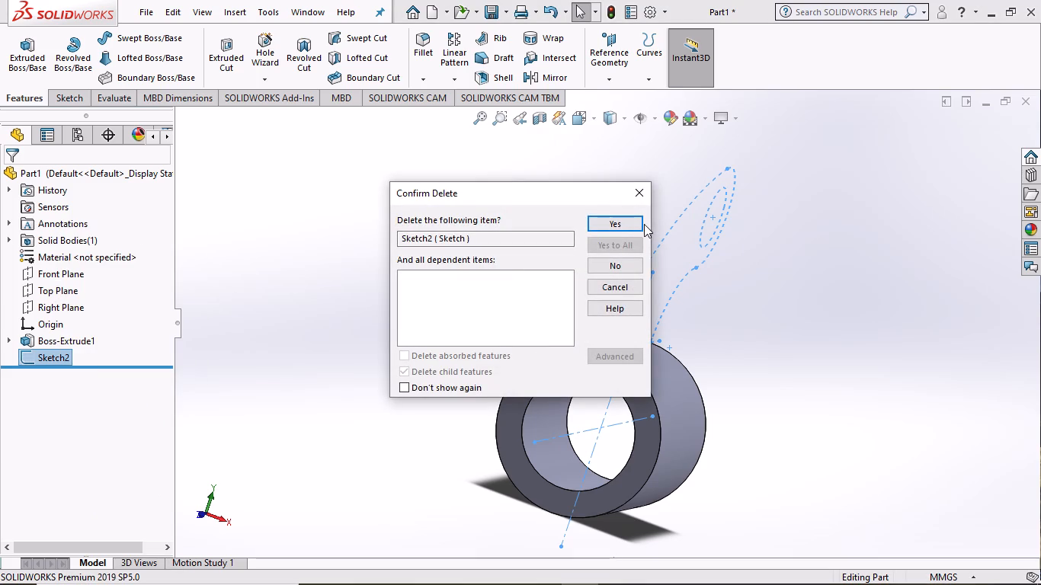
pyautogui.click(635, 225)
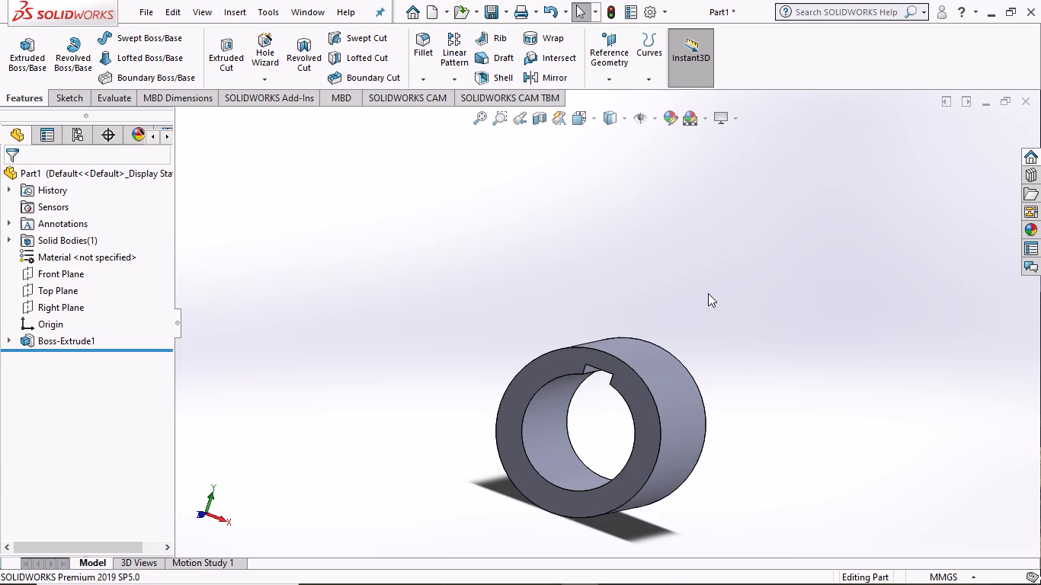
# In a new Front Plane sketch, draw a vertical centerline about 119 mm long through the origin, starting above the hub and ending inside its bore.
pyautogui.click(51, 273)
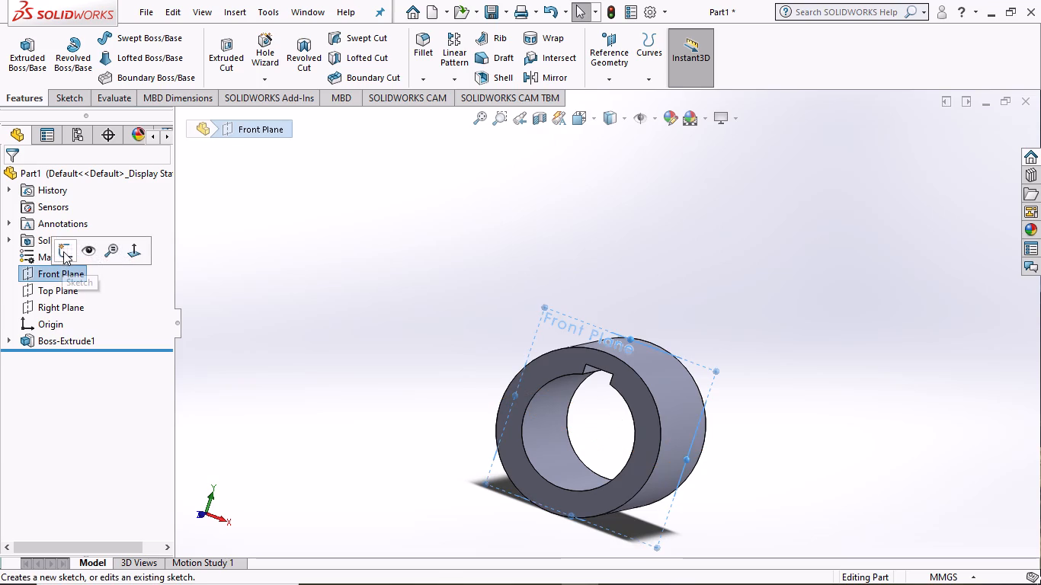
pyautogui.click(63, 249)
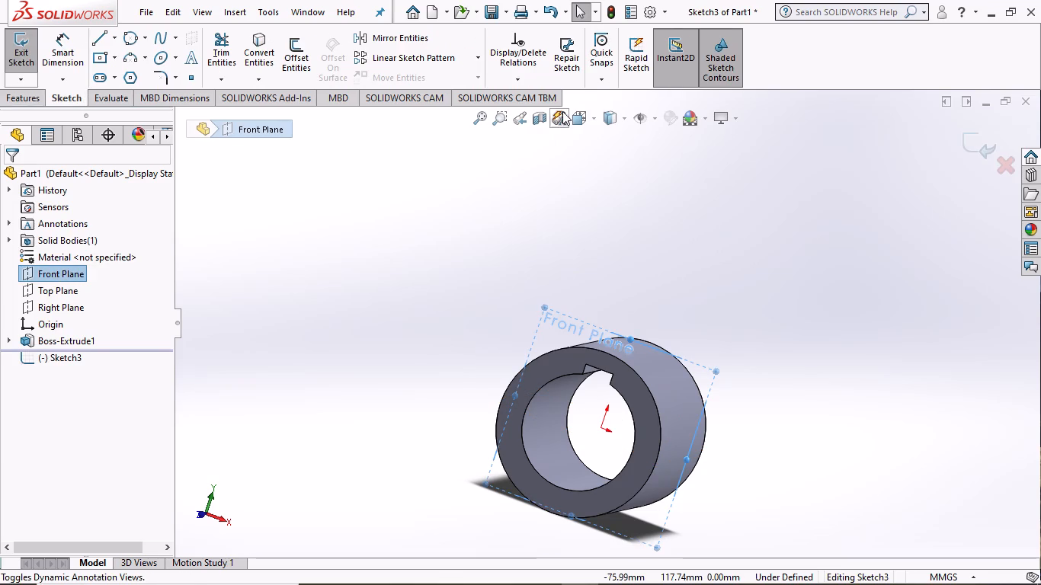
pyautogui.click(573, 112)
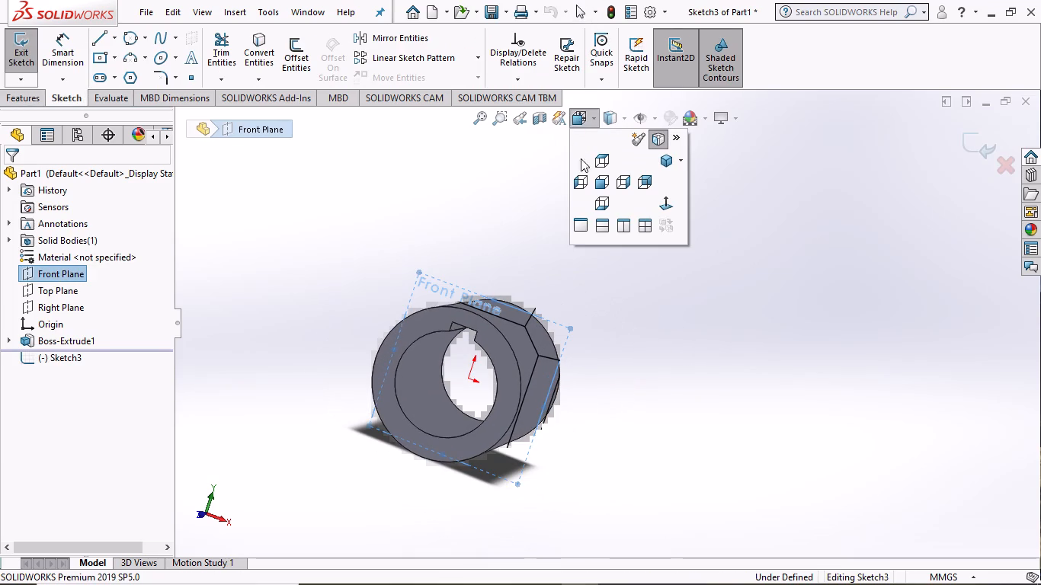
pyautogui.click(603, 180)
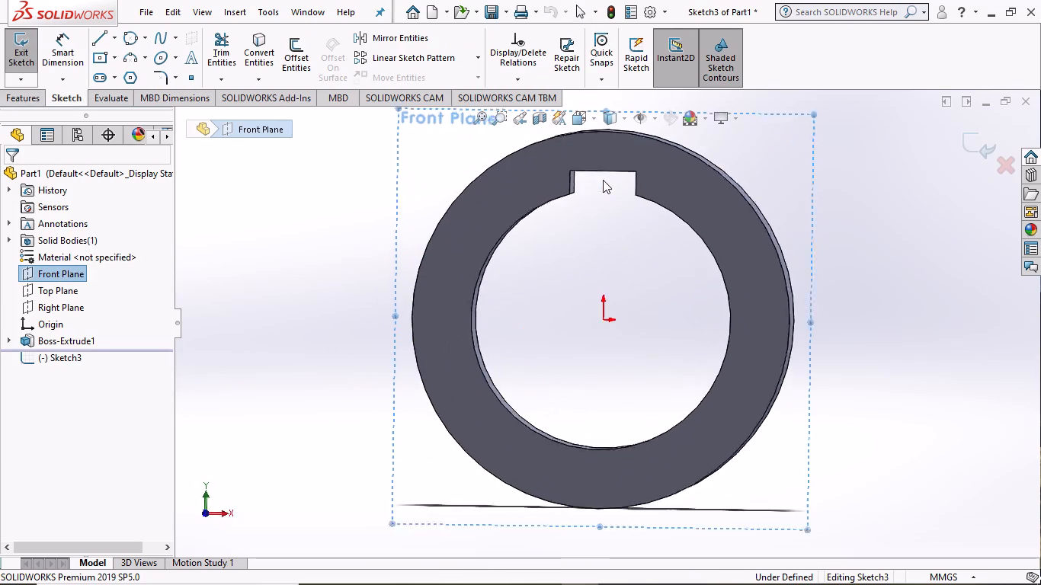
pyautogui.scroll(4, 581, 240)
pyautogui.scroll(-2, 628, 165)
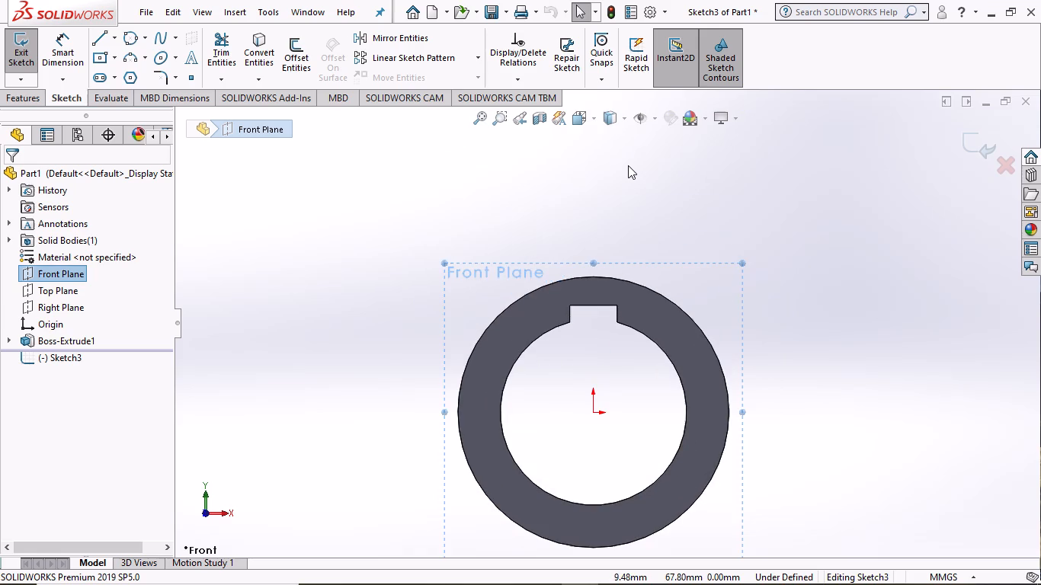
pyautogui.scroll(-1, 628, 165)
pyautogui.scroll(2, 611, 275)
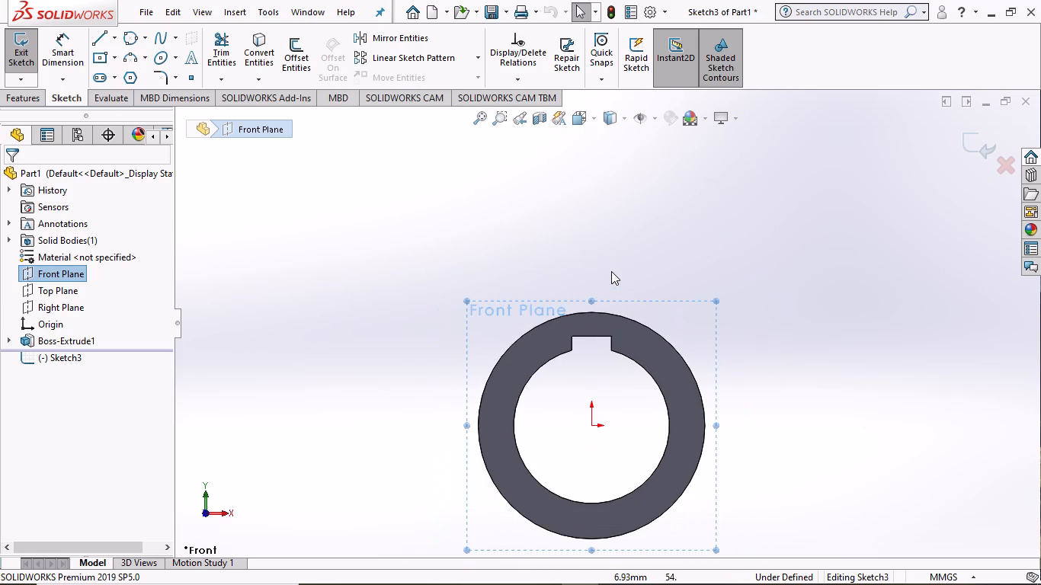
pyautogui.click(102, 36)
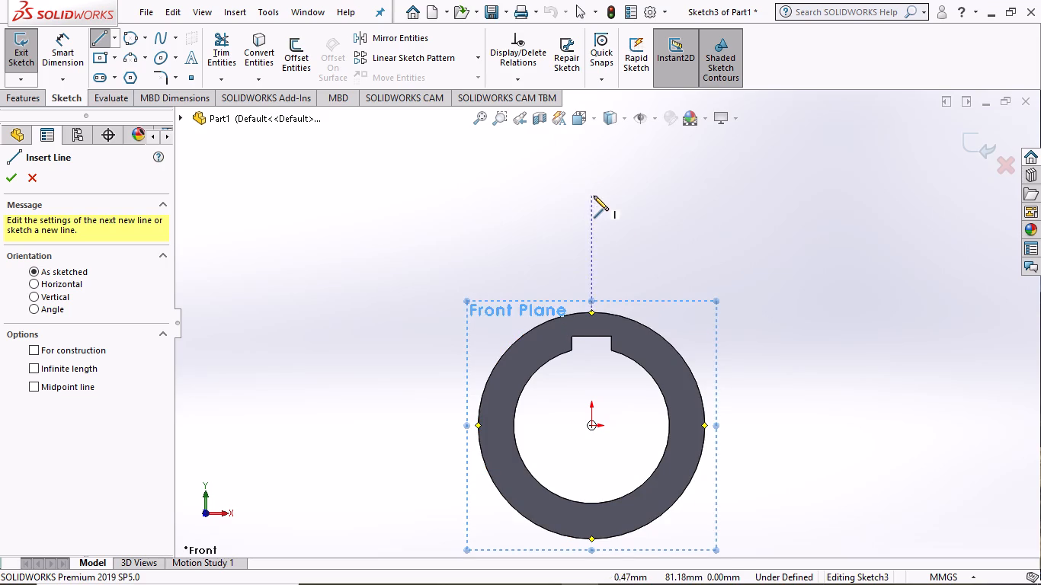
pyautogui.press('Escape')
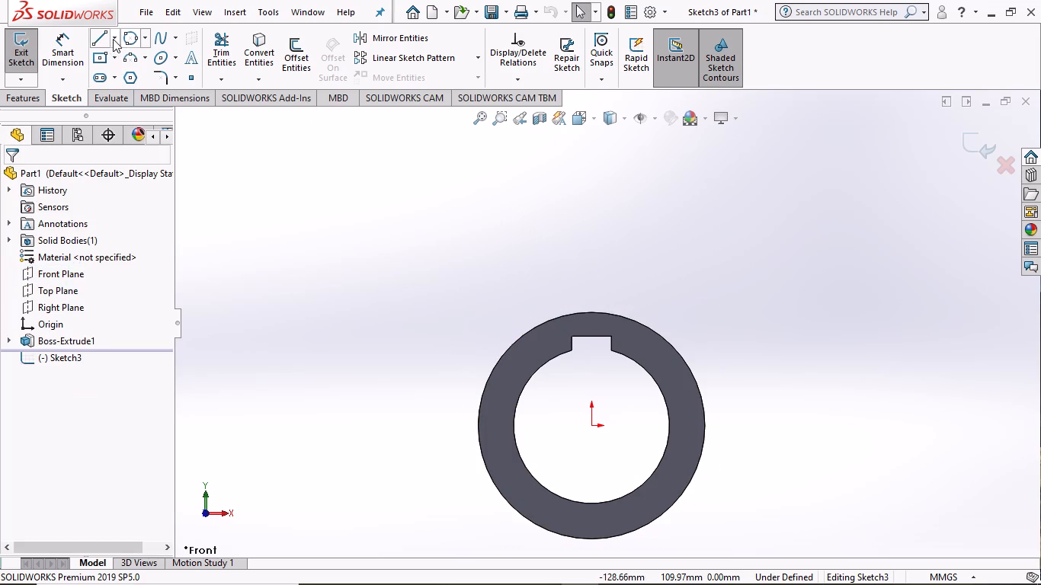
pyautogui.moveTo(114, 30); pyautogui.dragTo(116, 42)
pyautogui.click(117, 73)
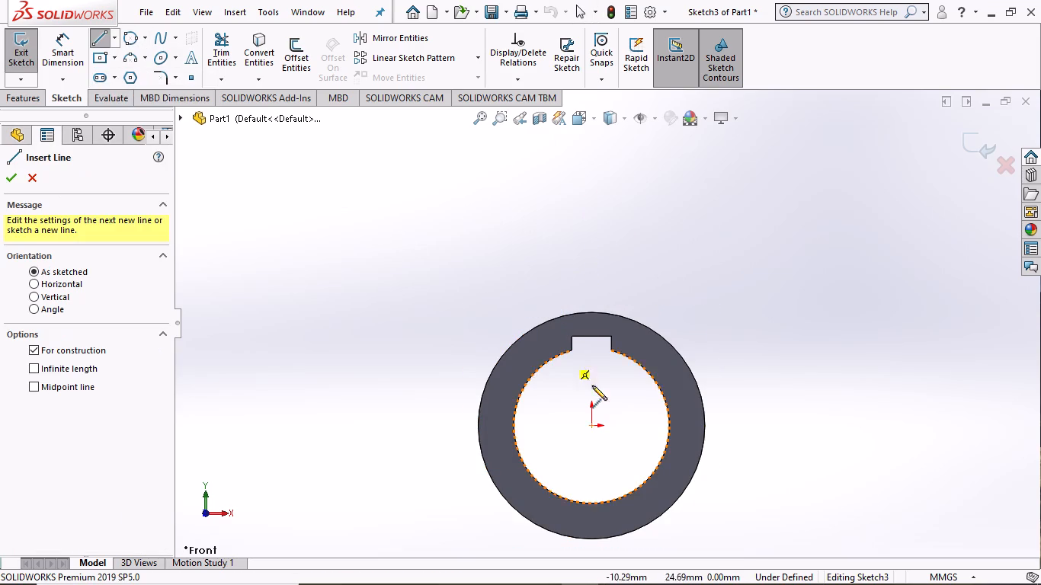
pyautogui.click(594, 142)
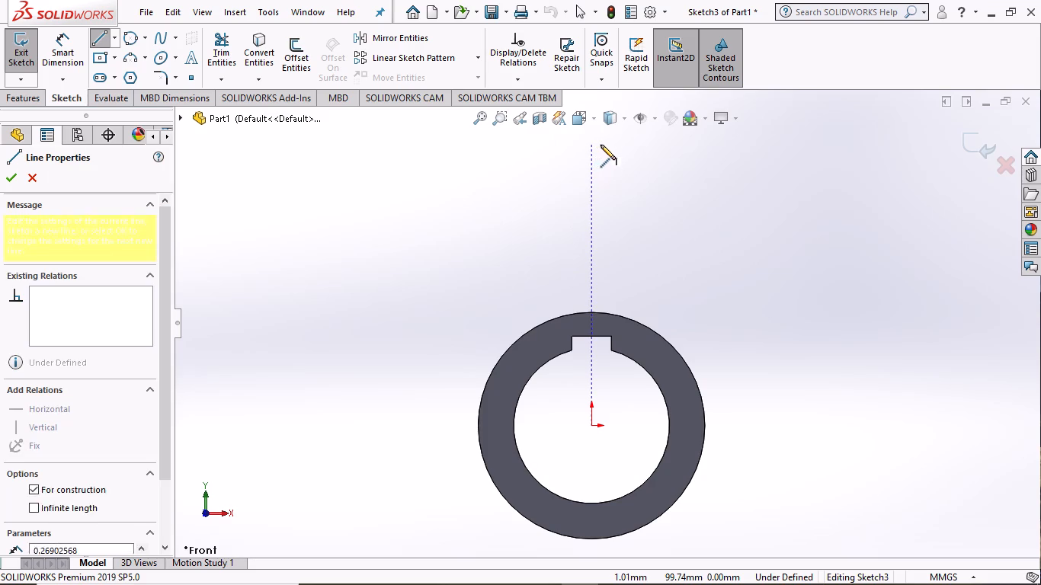
pyautogui.click(594, 479)
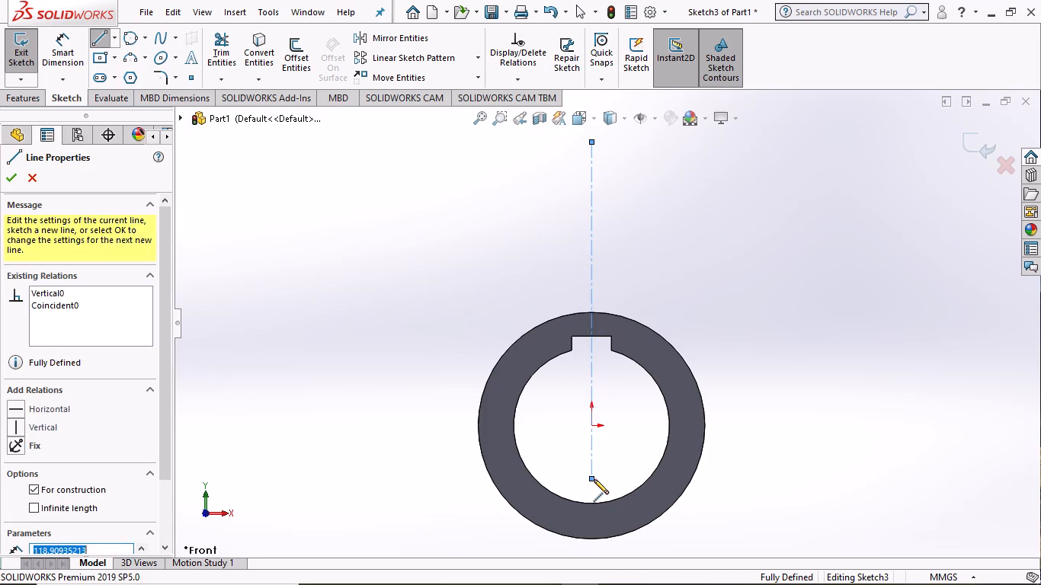
pyautogui.press('Escape')
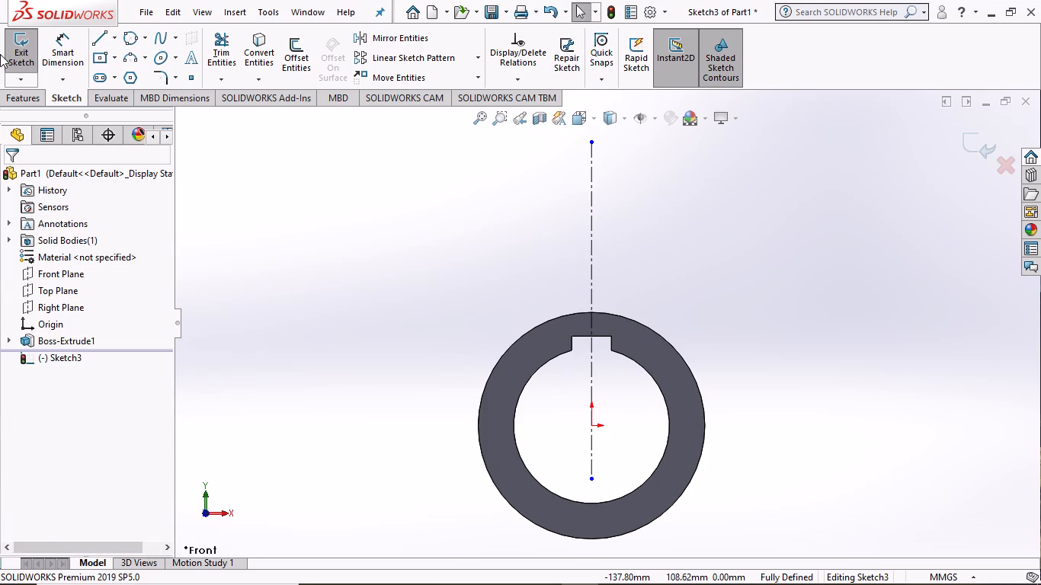
# Draw a horizontal line about 22 mm long above the hub, crossing the centerline just below its upper end.
pyautogui.click(98, 40)
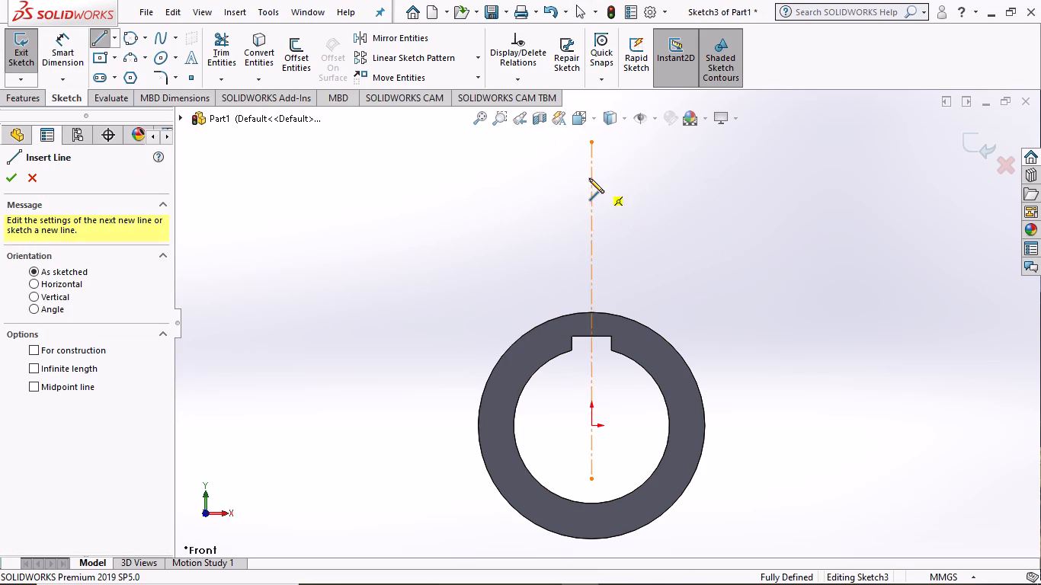
pyautogui.click(562, 167)
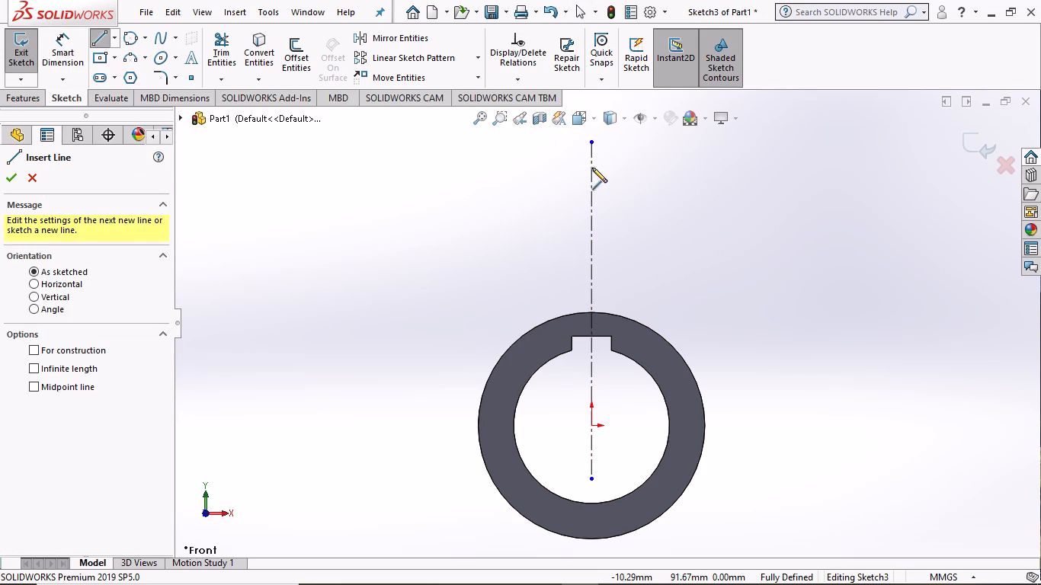
pyautogui.click(626, 170)
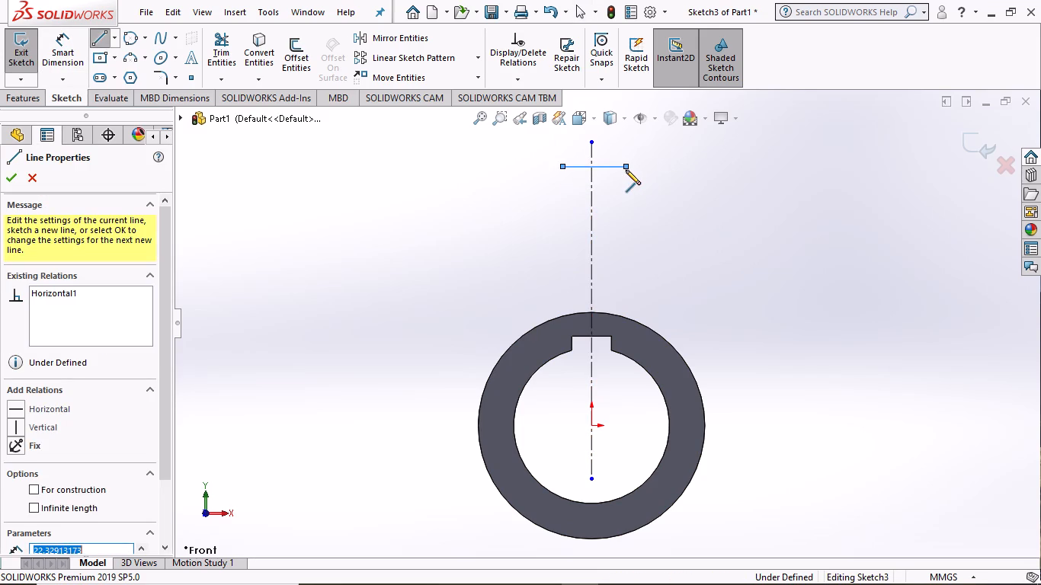
pyautogui.press('`')
pyautogui.press('Escape')
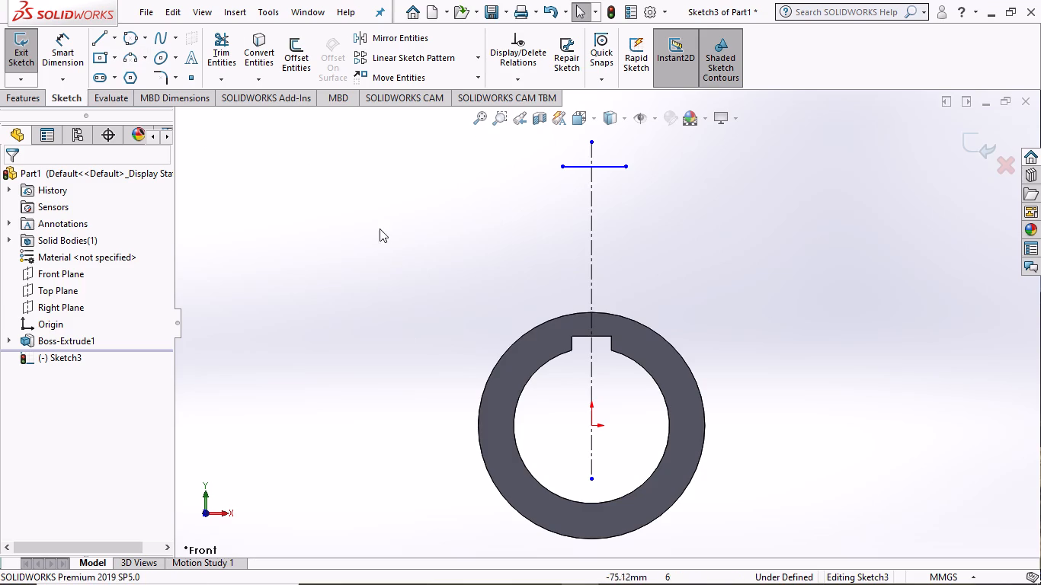
# Make the two endpoints of the horizontal line symmetric about the vertical centerline.
pyautogui.keyDown('ctrl'); pyautogui.moveTo(625, 164); pyautogui.dragTo(623, 172); pyautogui.keyUp('ctrl')
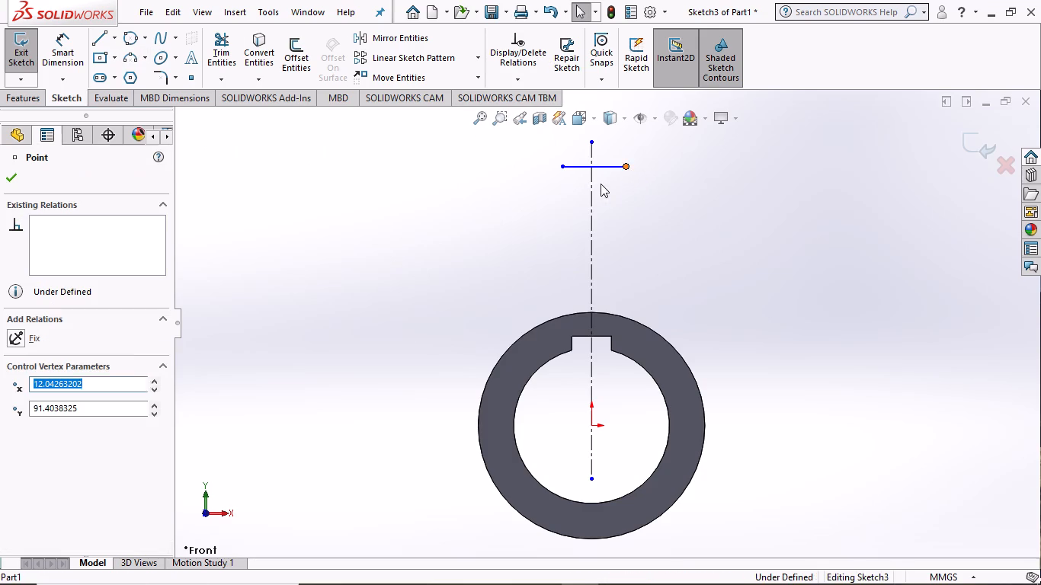
pyautogui.keyDown('ctrl'); pyautogui.click(559, 167); pyautogui.keyUp('ctrl')
pyautogui.keyDown('ctrl'); pyautogui.click(588, 181); pyautogui.keyUp('ctrl')
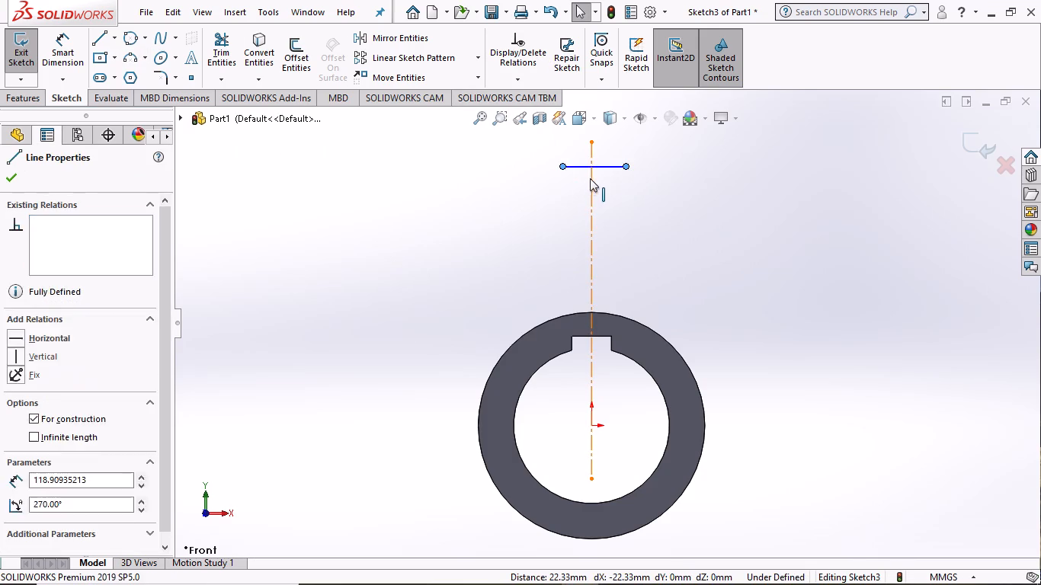
pyautogui.click(629, 113)
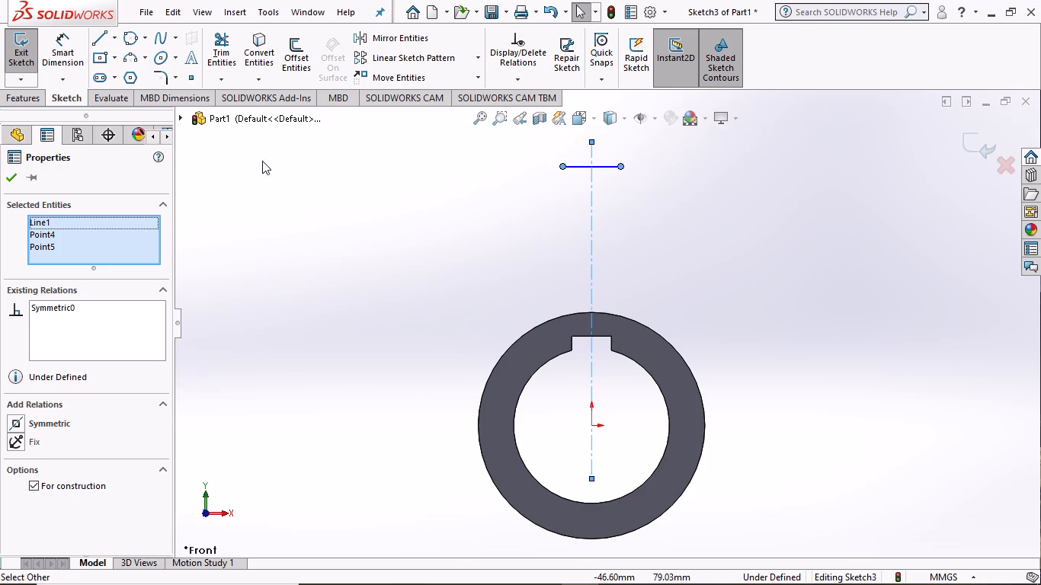
pyautogui.click(12, 171)
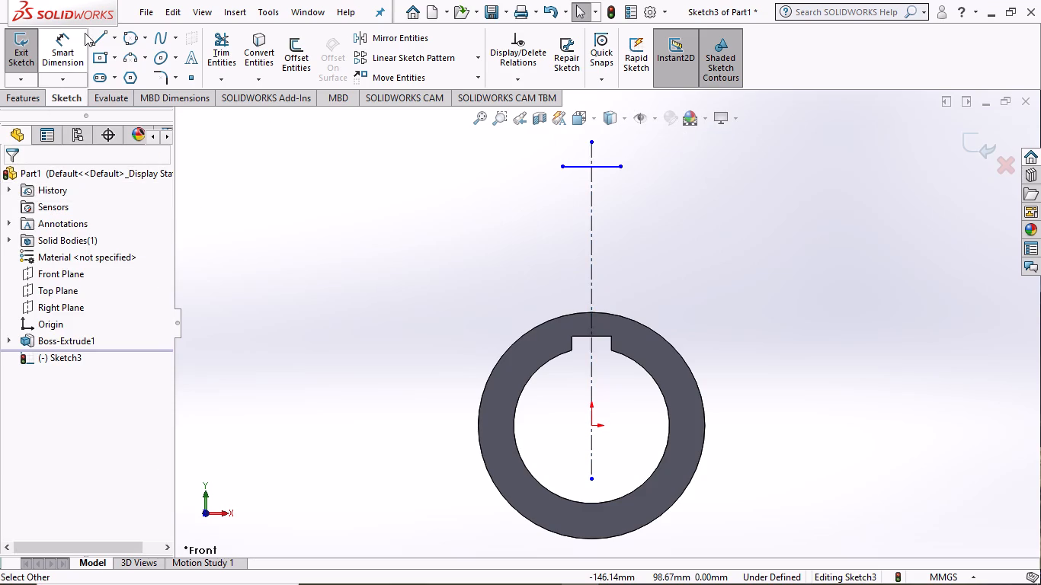
# Draw a vertical line about 36 mm long downward from the horizontal line's left end, stopping above the hub.
pyautogui.click(96, 34)
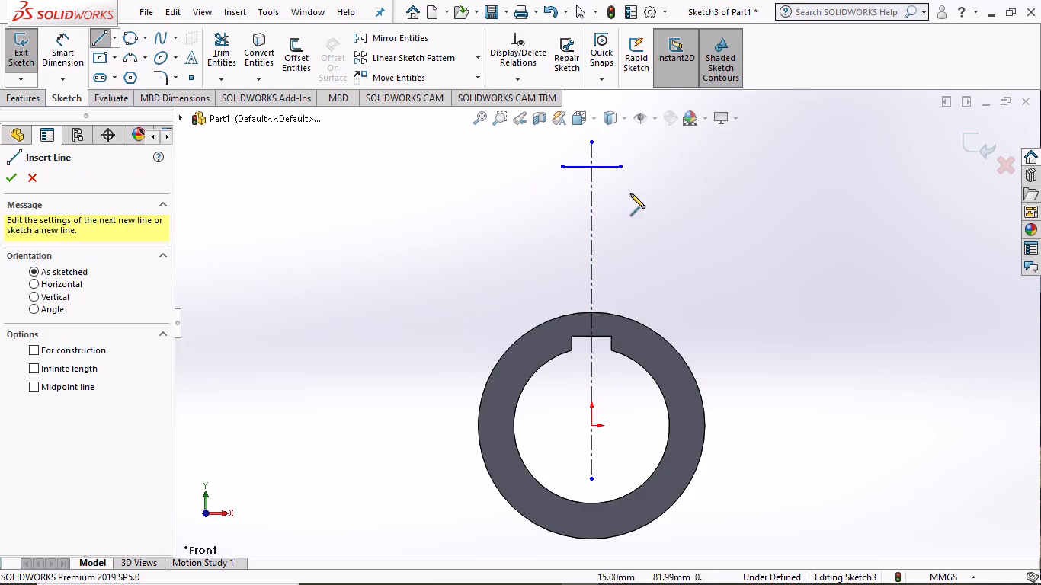
pyautogui.click(560, 167)
pyautogui.click(560, 270)
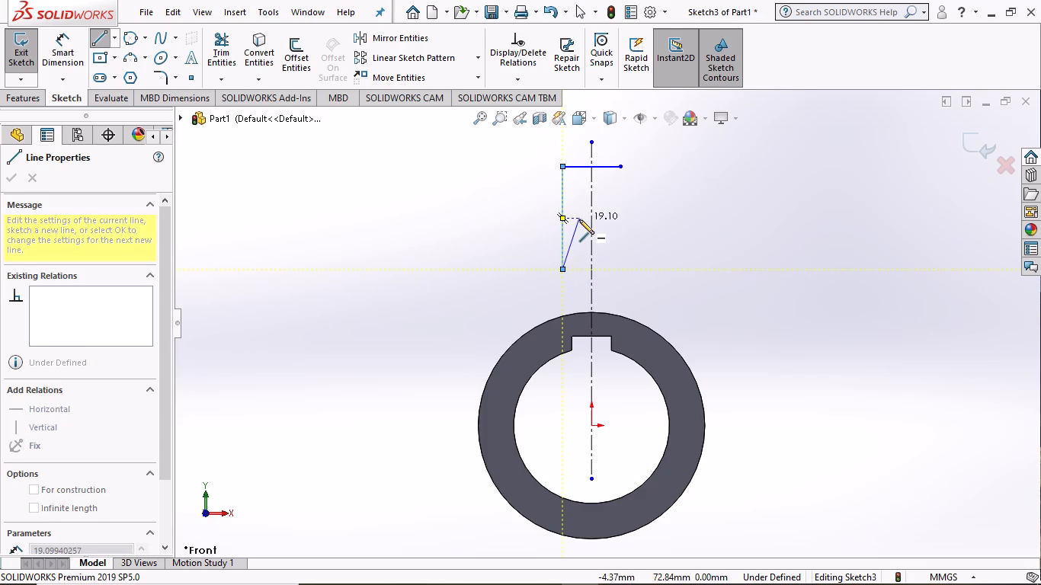
pyautogui.press('Escape')
# Dimension the horizontal line's length and set it to 20 mm.
pyautogui.click(51, 51)
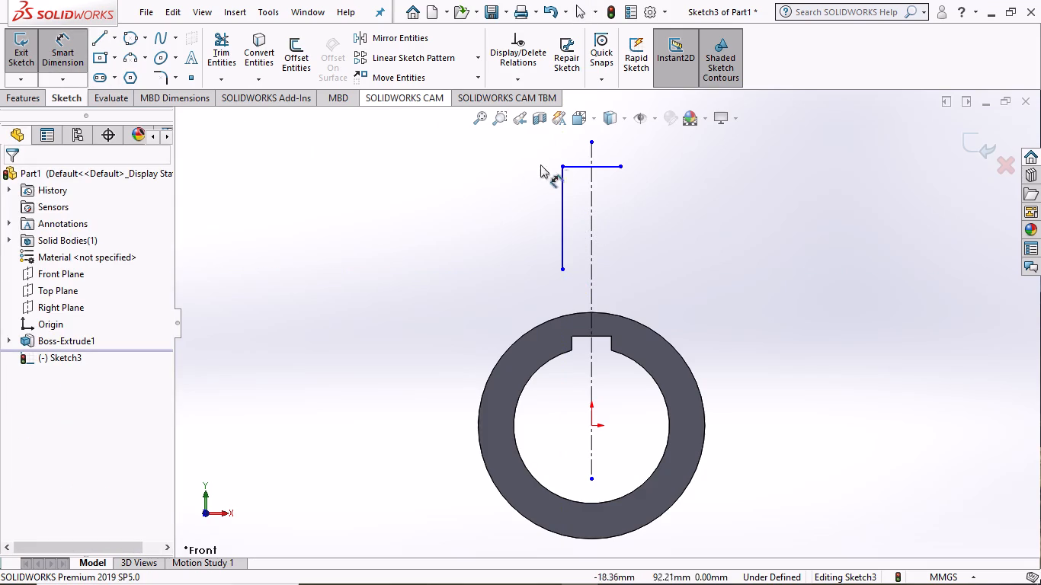
pyautogui.scroll(1, 554, 156)
pyautogui.scroll(-3, 588, 152)
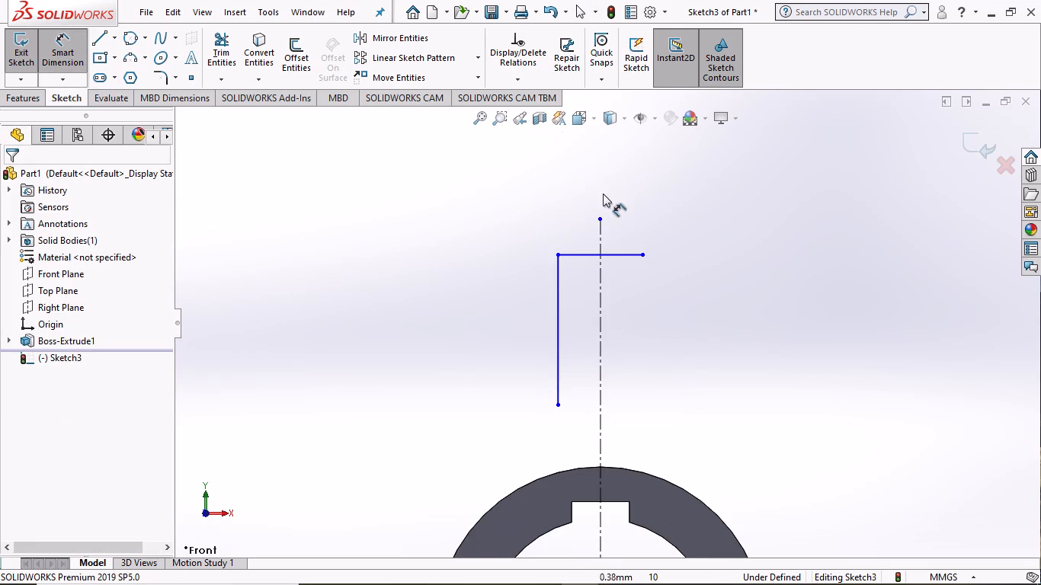
pyautogui.scroll(-1, 603, 194)
pyautogui.scroll(1, 610, 214)
pyautogui.click(621, 278)
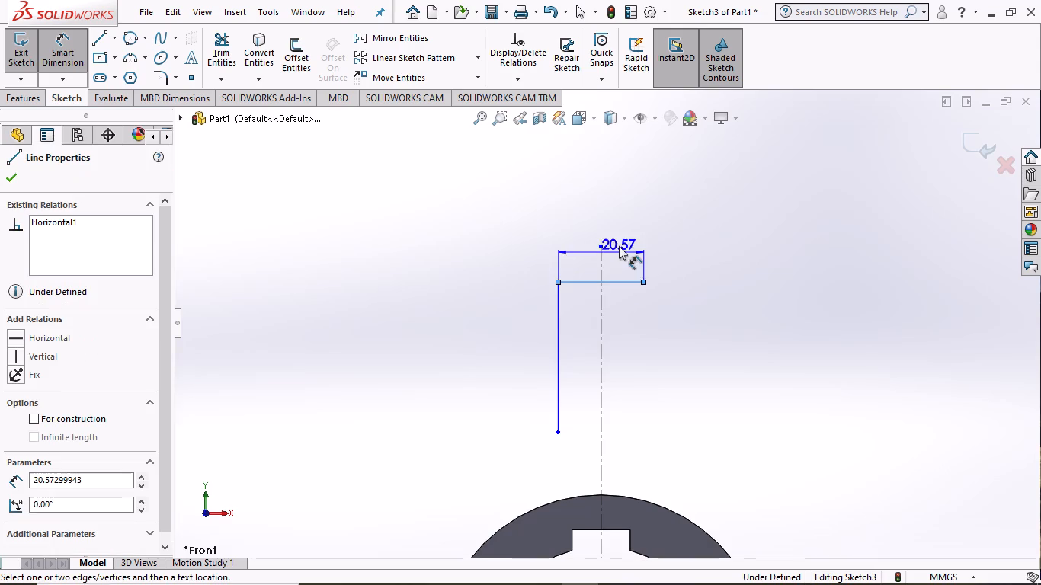
pyautogui.click(619, 227)
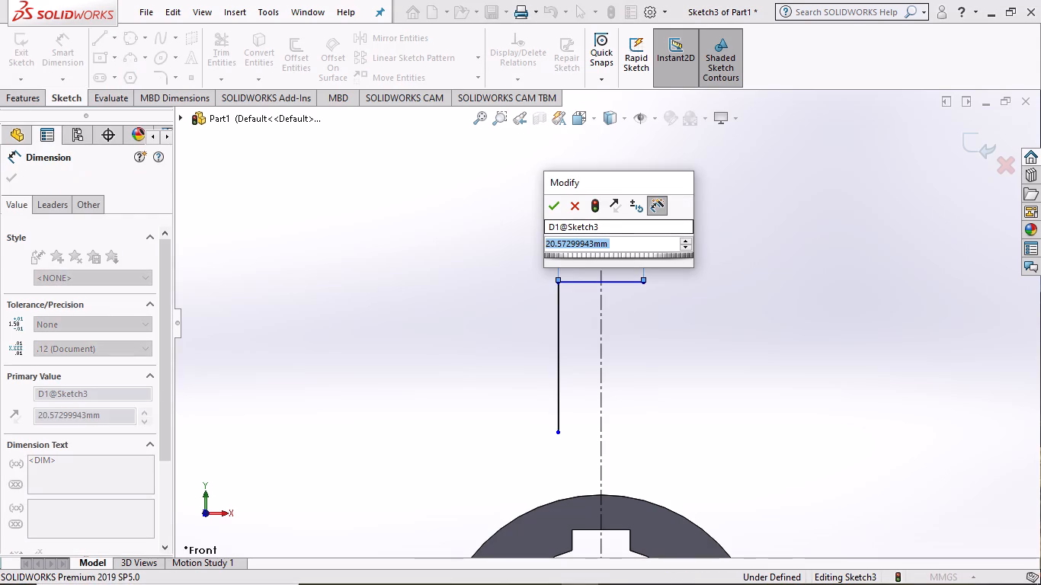
pyautogui.write('20')
pyautogui.press('Return')
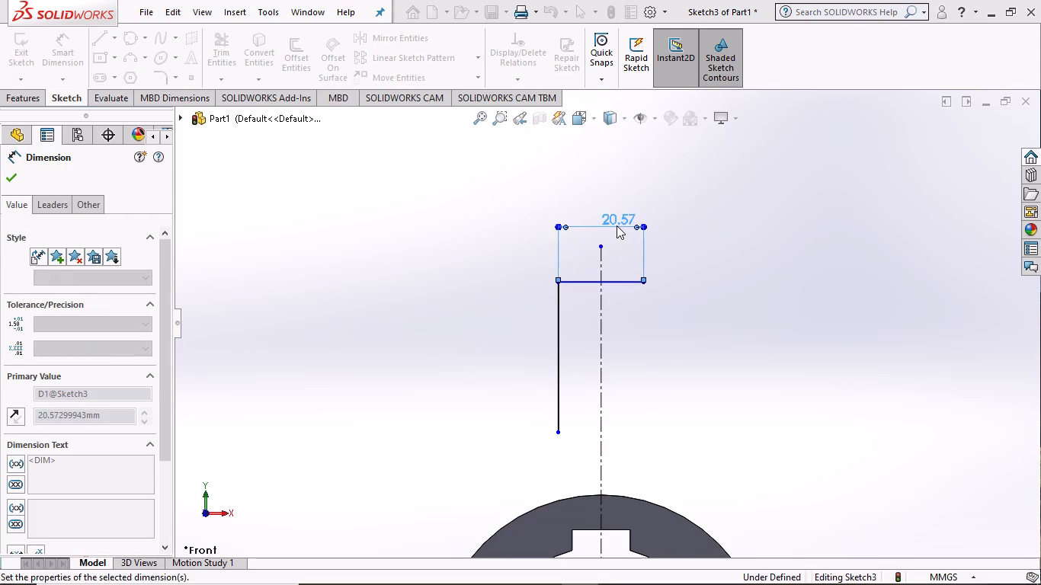
pyautogui.click(16, 174)
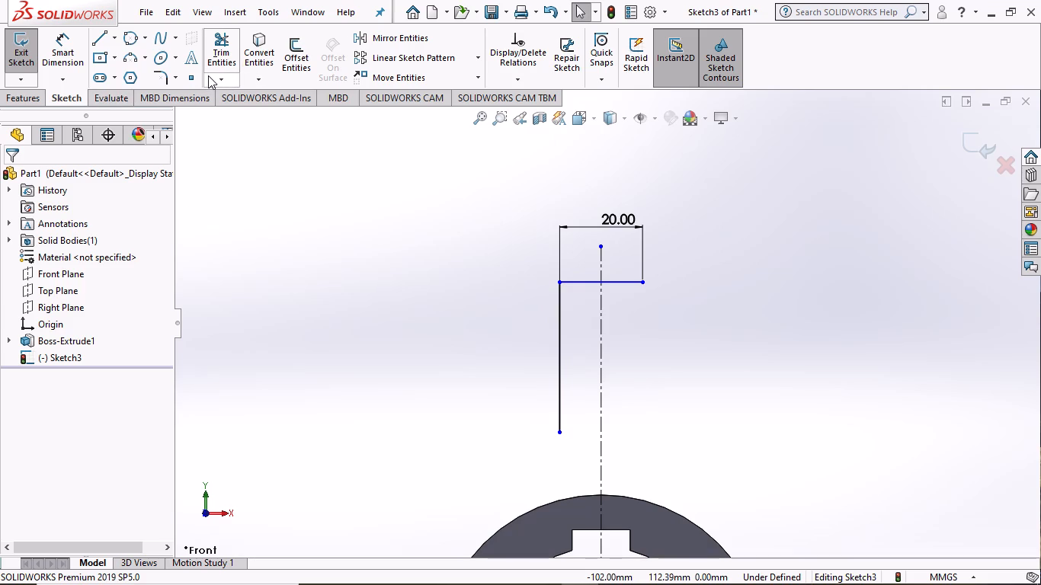
# Draw a matching vertical line about 36 mm long downward from the horizontal line's right end, level with the first one's lower end.
pyautogui.click(101, 37)
pyautogui.click(644, 283)
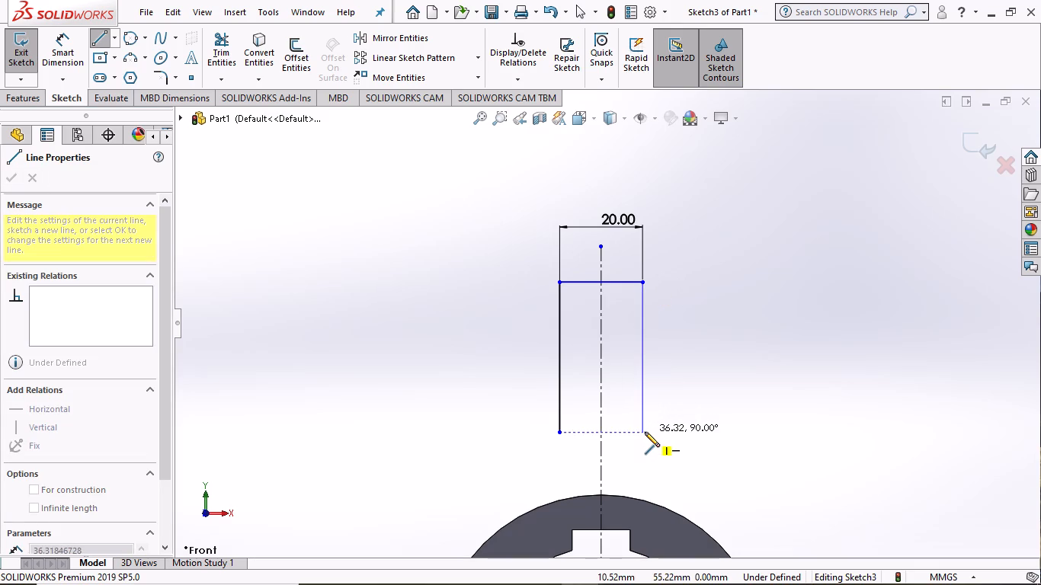
pyautogui.click(645, 432)
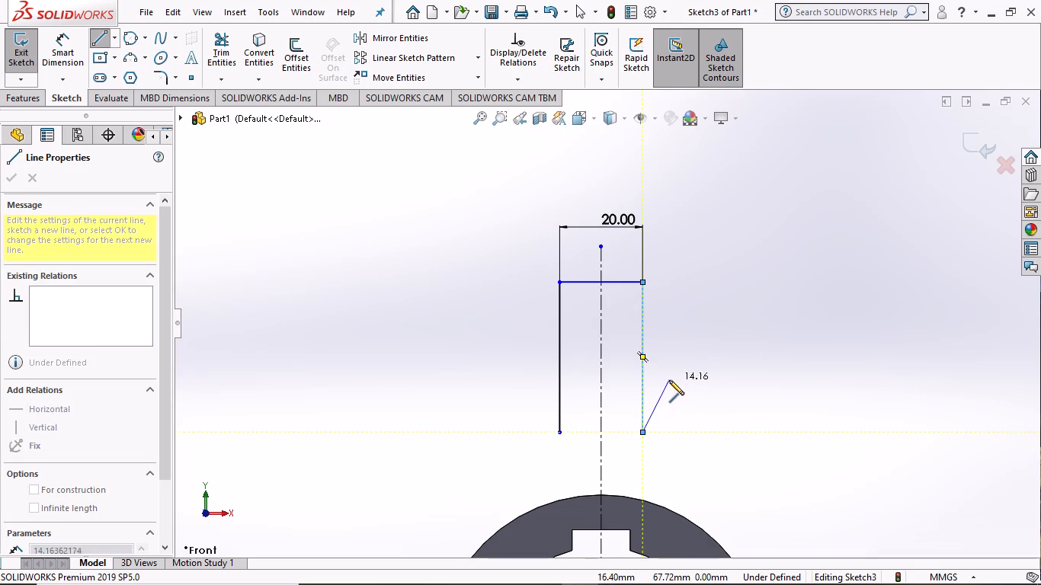
pyautogui.press('Escape')
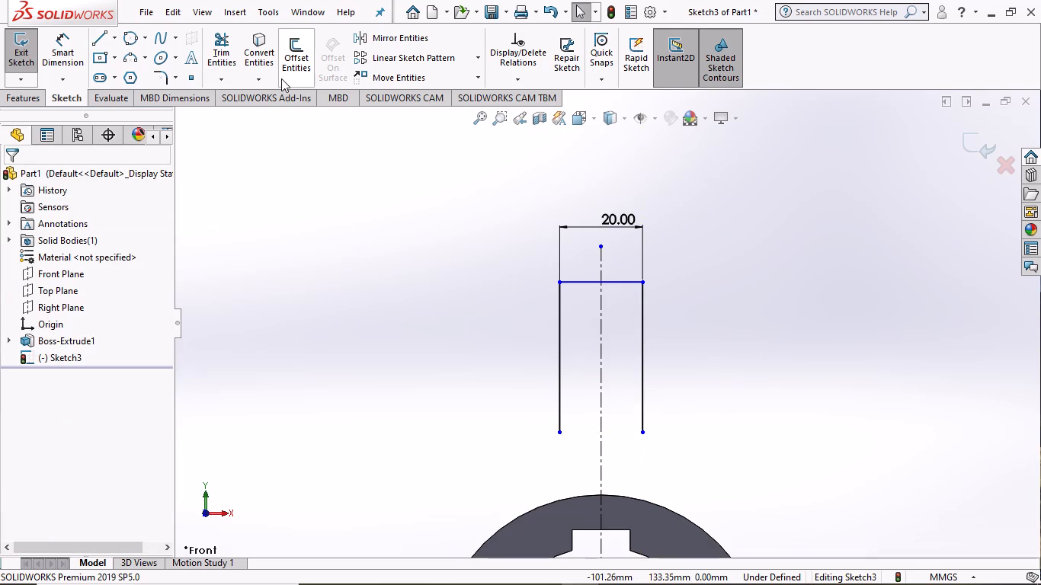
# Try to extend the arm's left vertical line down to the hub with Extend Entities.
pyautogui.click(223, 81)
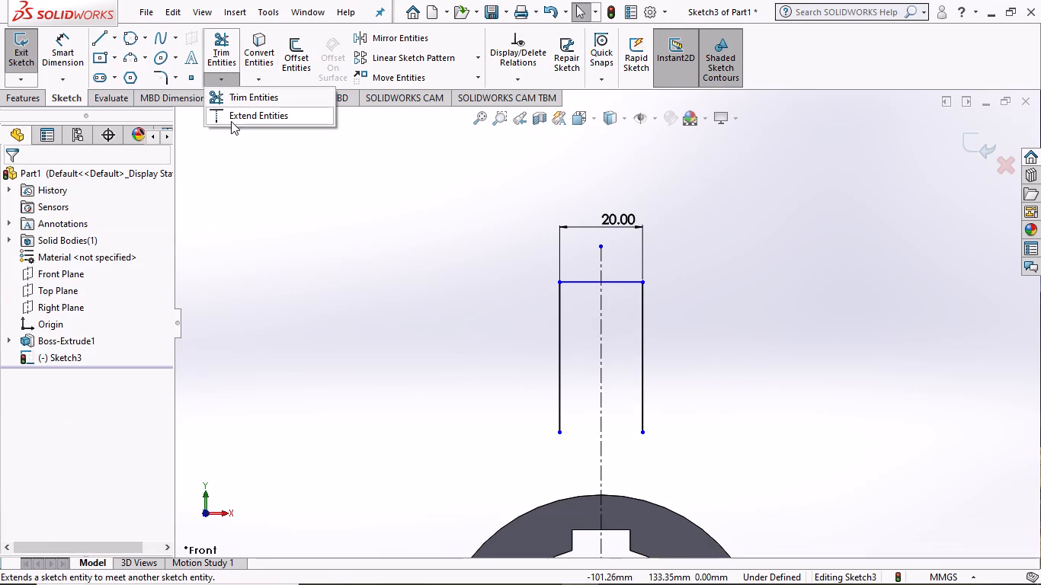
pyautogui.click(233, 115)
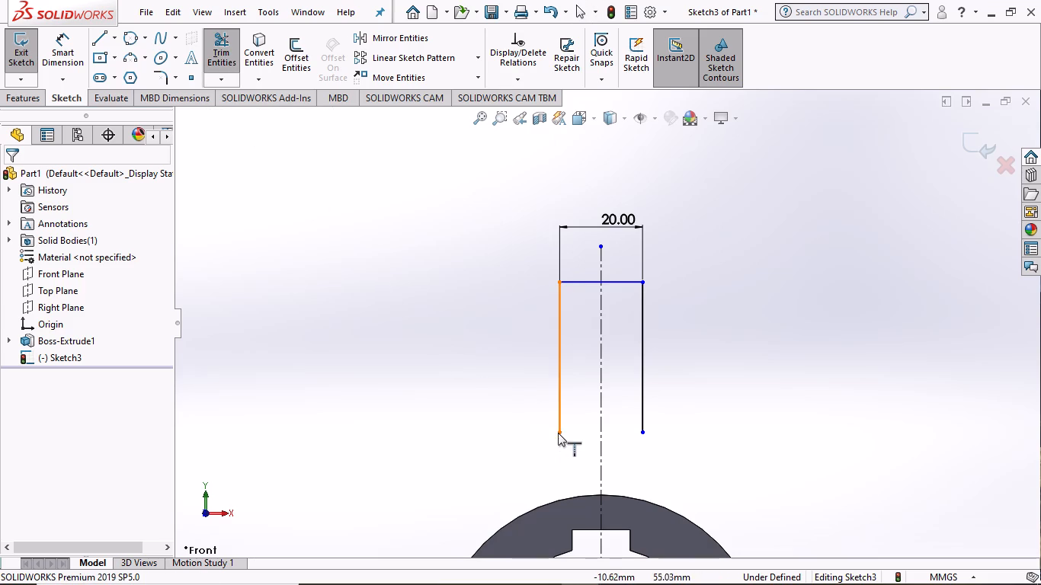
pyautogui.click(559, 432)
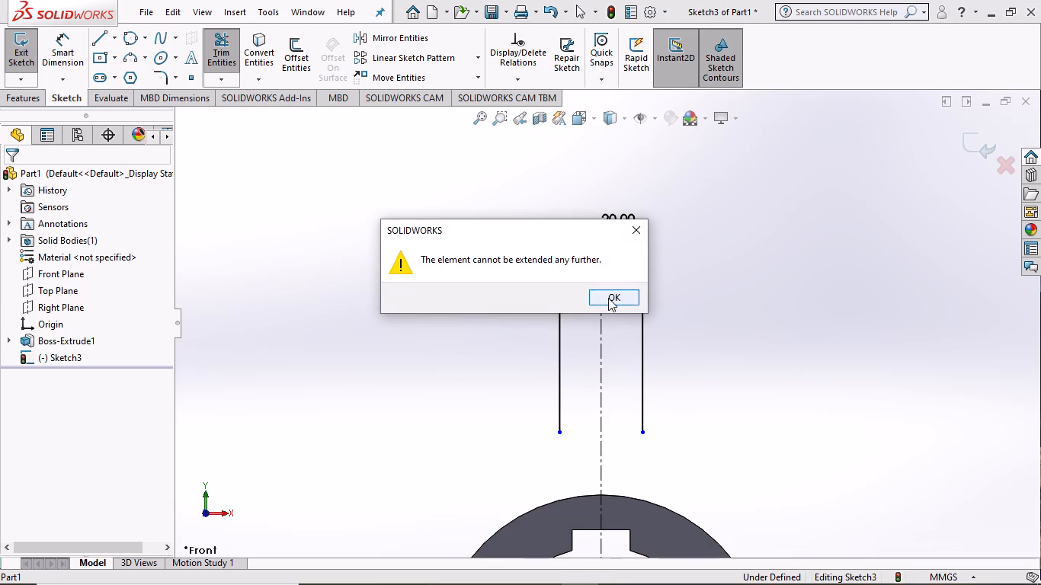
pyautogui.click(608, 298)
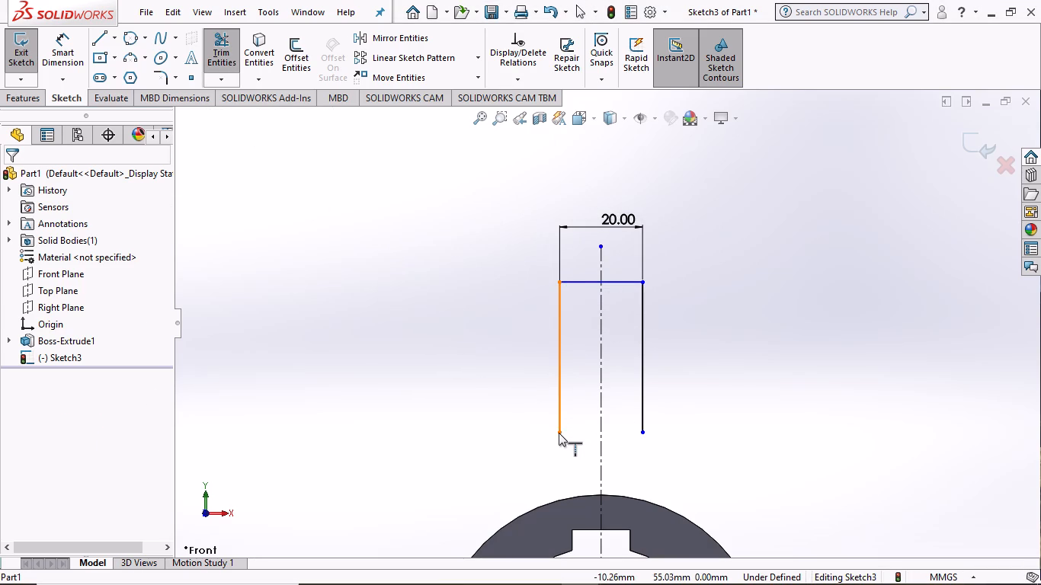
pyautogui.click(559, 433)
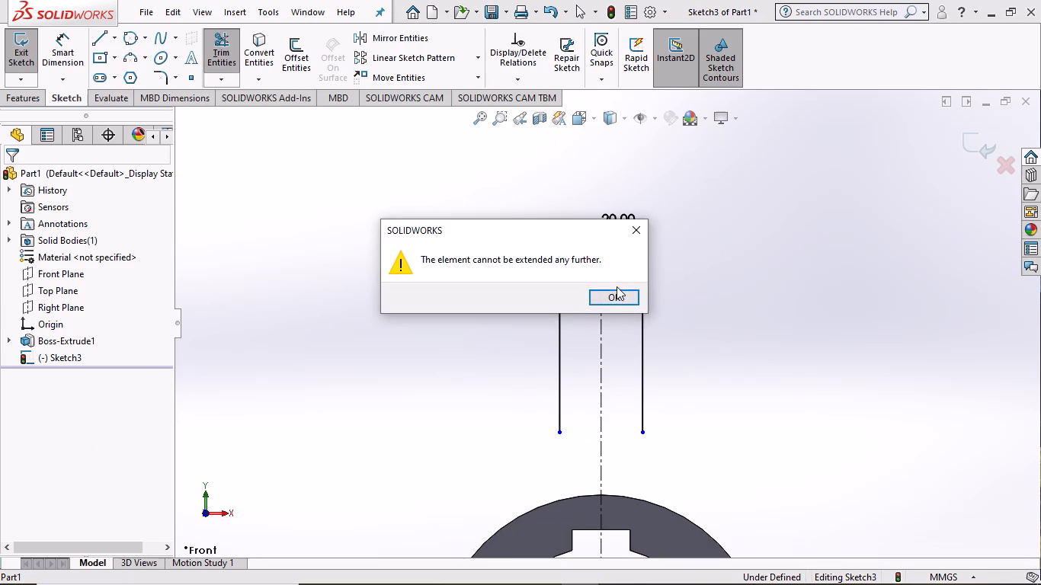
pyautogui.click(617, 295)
# Convert the hub's 80 mm diameter outer circular edge into the sketch.
pyautogui.scroll(4, 518, 321)
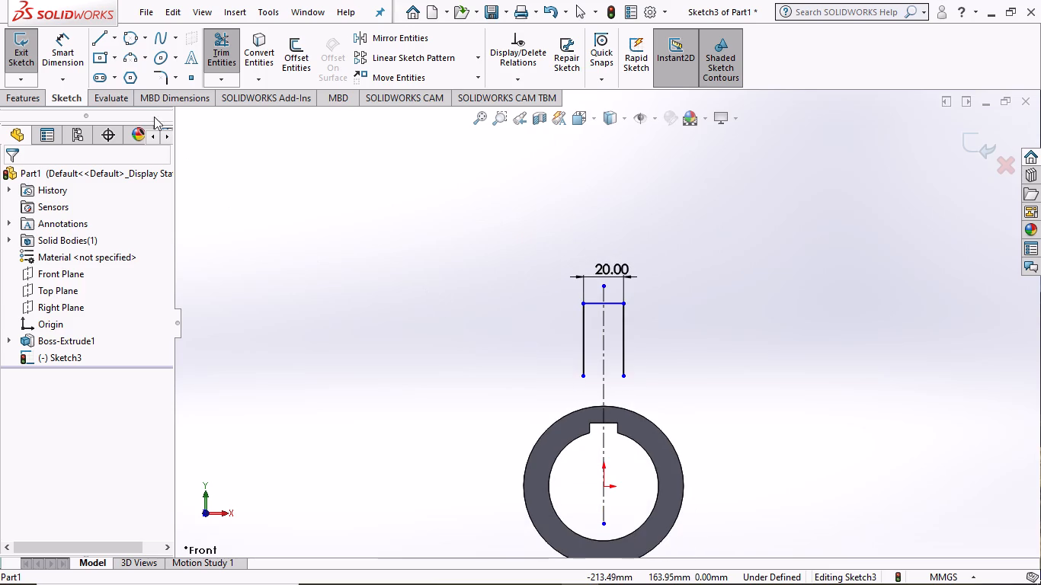
pyautogui.click(256, 37)
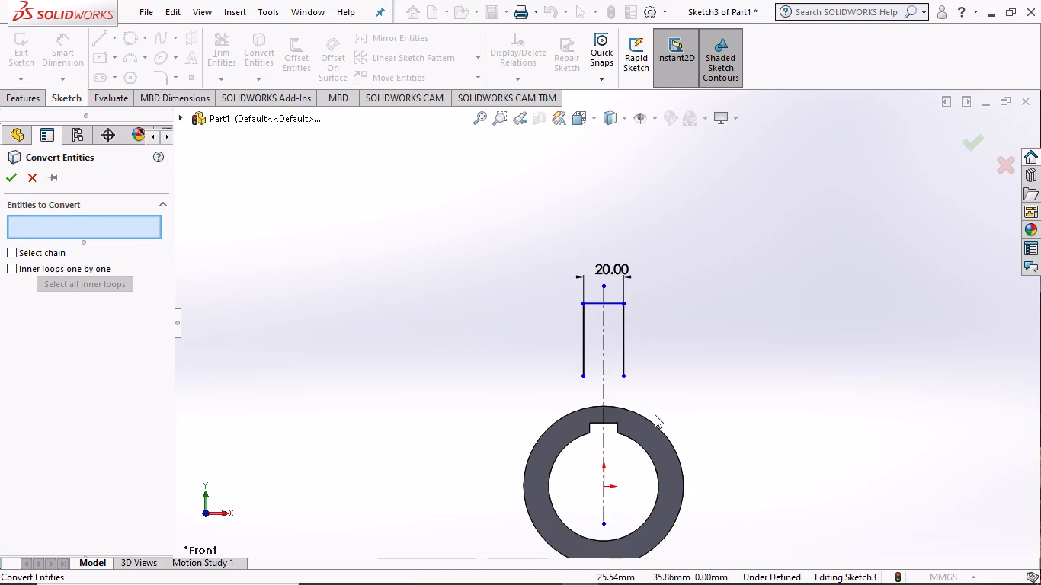
pyautogui.click(655, 424)
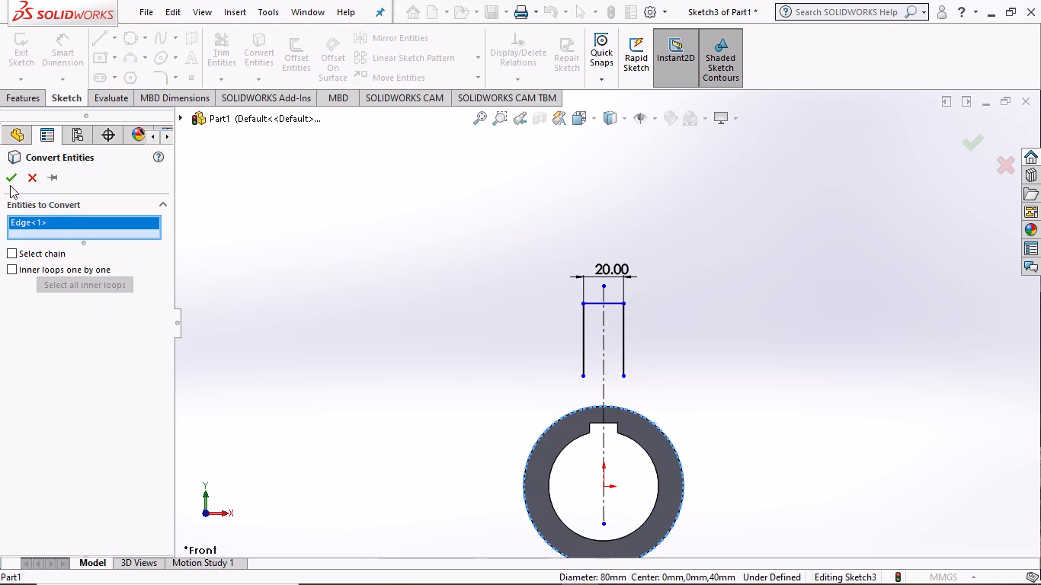
pyautogui.click(8, 176)
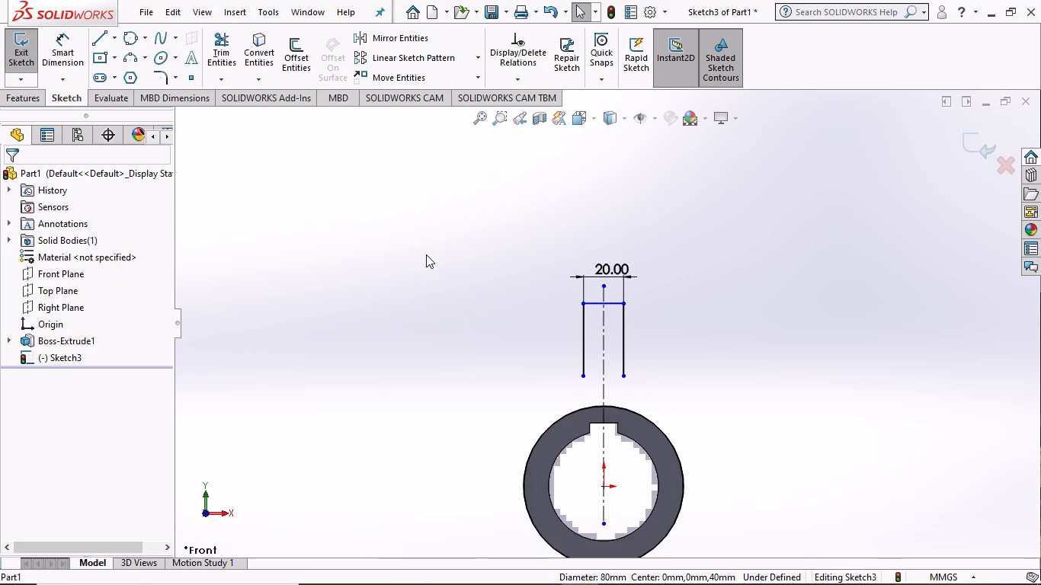
# Extend both vertical arm lines down to the converted hub circle.
pyautogui.click(223, 75)
pyautogui.click(231, 109)
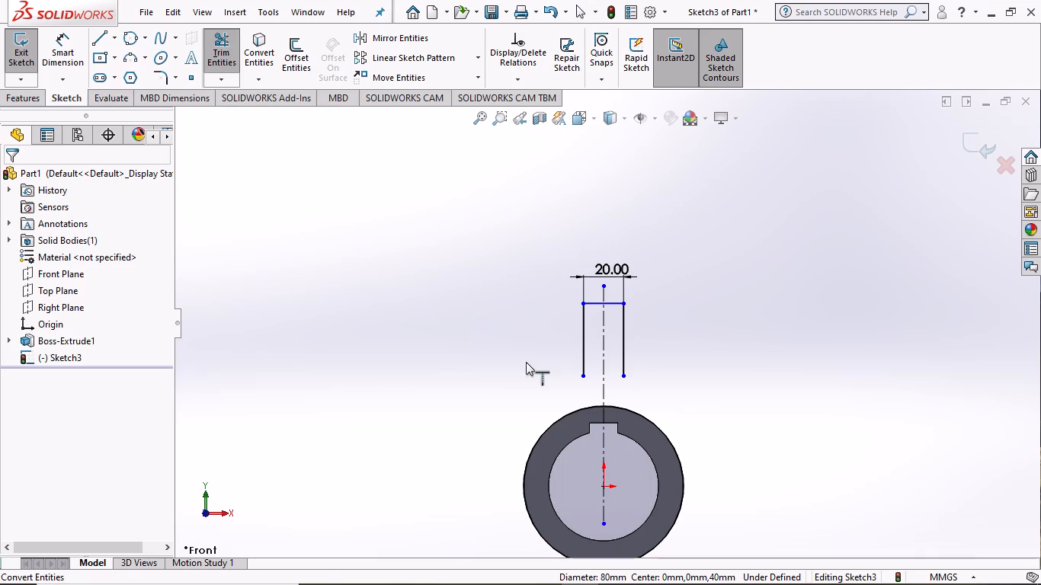
pyautogui.click(584, 376)
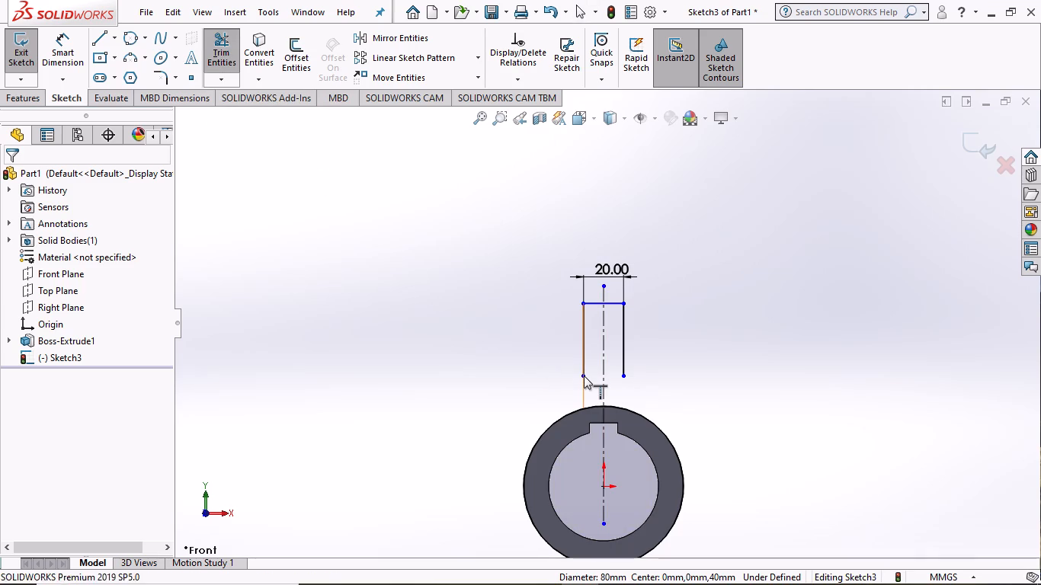
pyautogui.click(622, 374)
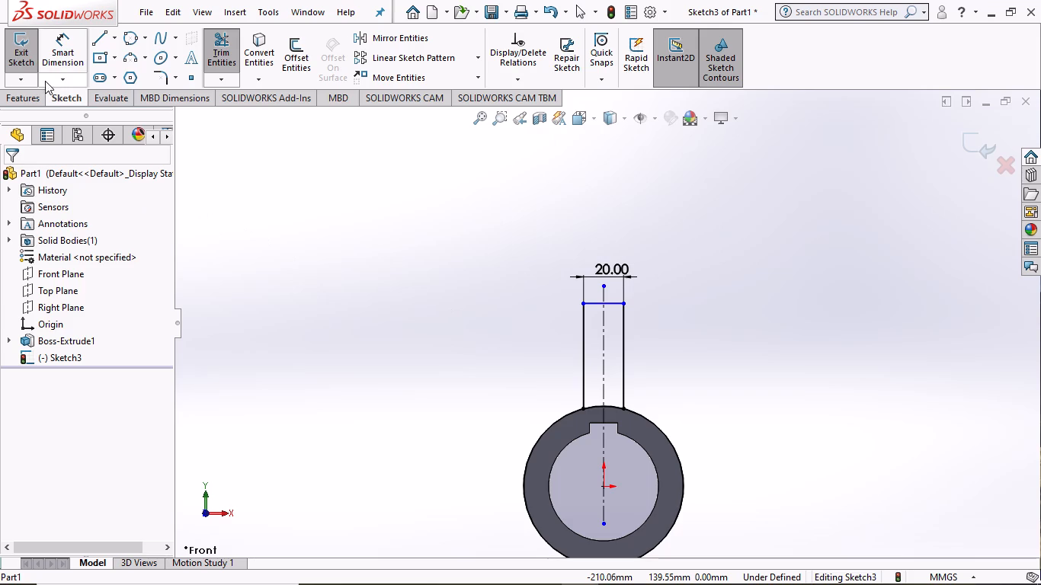
# Dimension the arm's left vertical line and set its length to 100 mm.
pyautogui.click(66, 53)
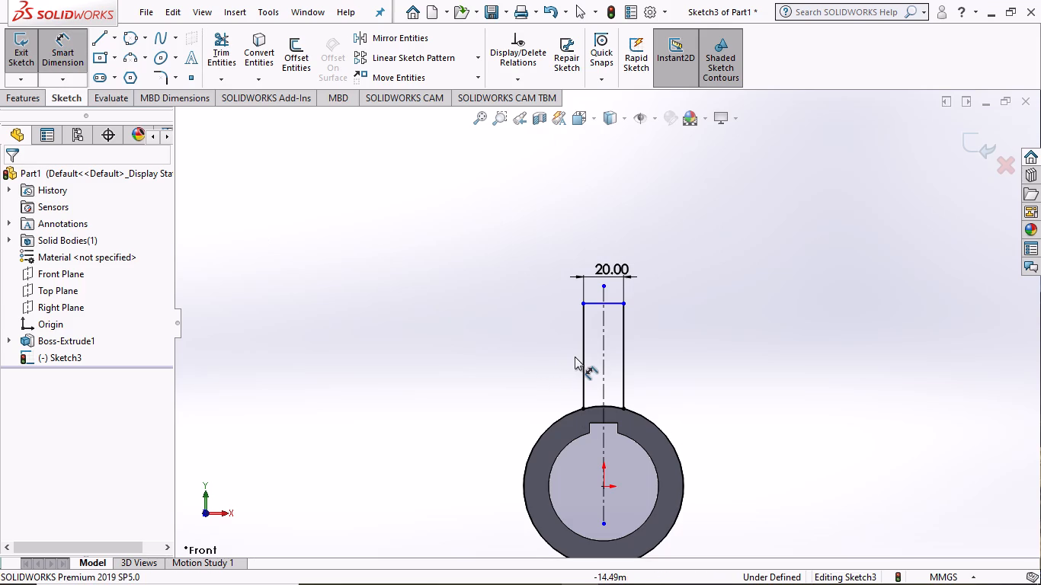
pyautogui.click(581, 343)
pyautogui.click(515, 376)
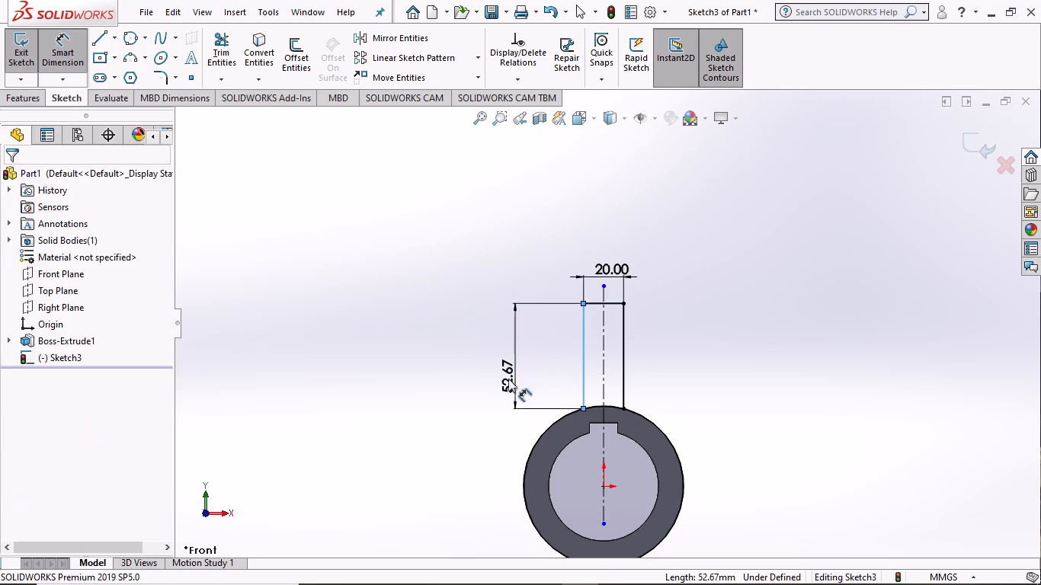
pyautogui.press('1')
pyautogui.write('00')
pyautogui.press('Return')
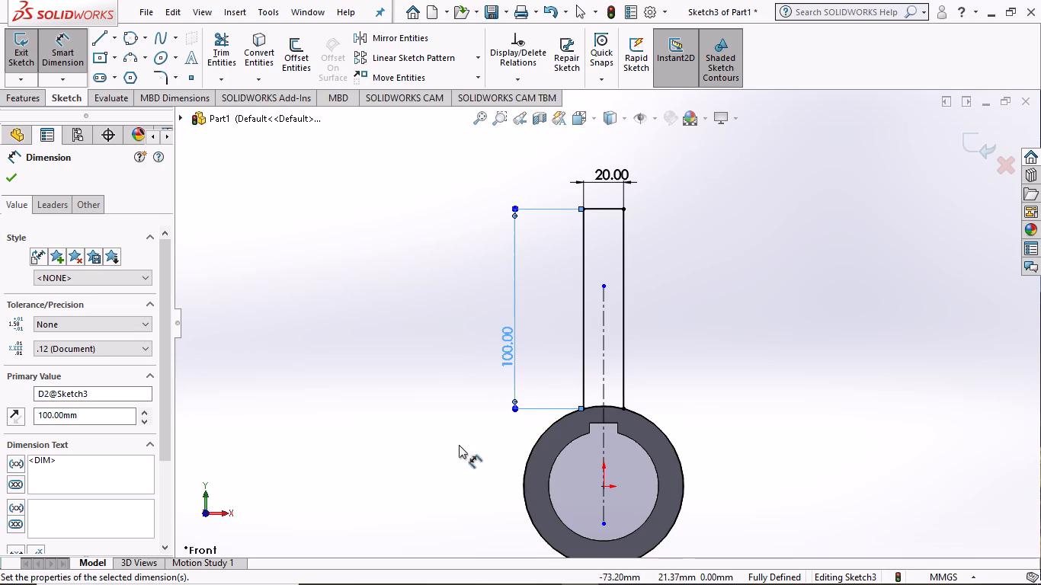
pyautogui.scroll(-2, 617, 442)
pyautogui.scroll(4, 617, 442)
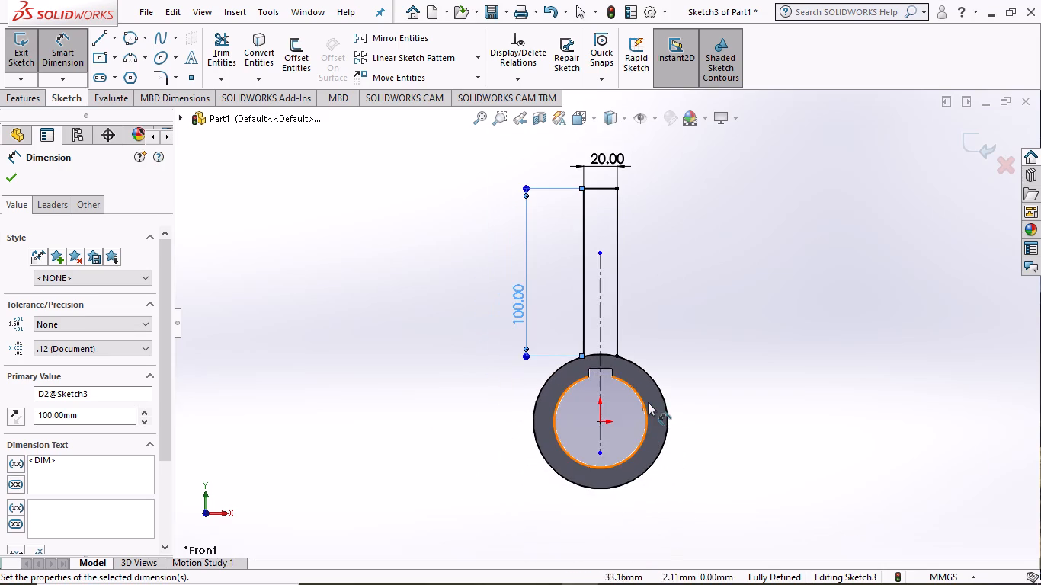
pyautogui.scroll(-2, 623, 245)
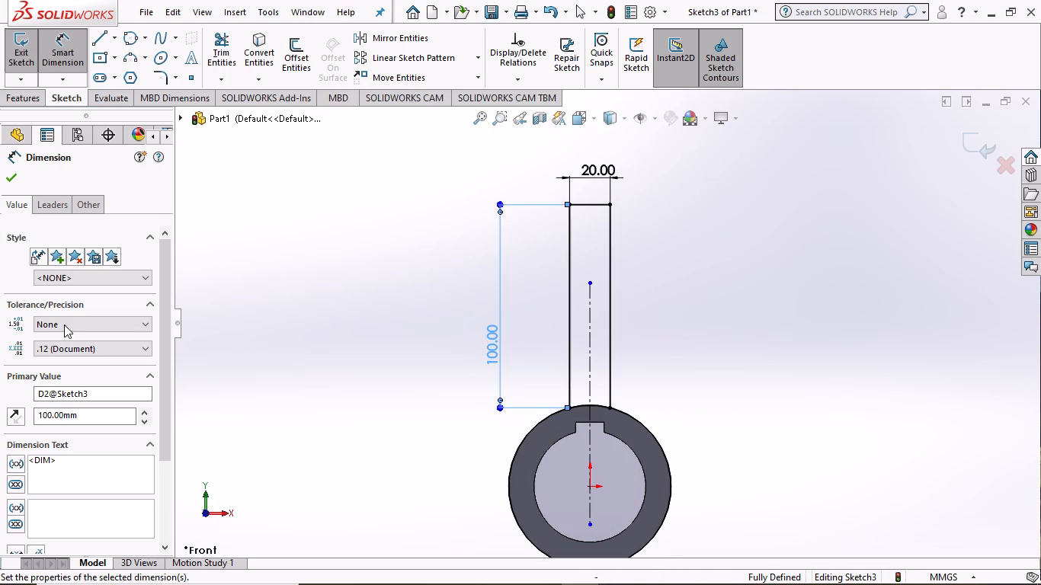
pyautogui.click(16, 183)
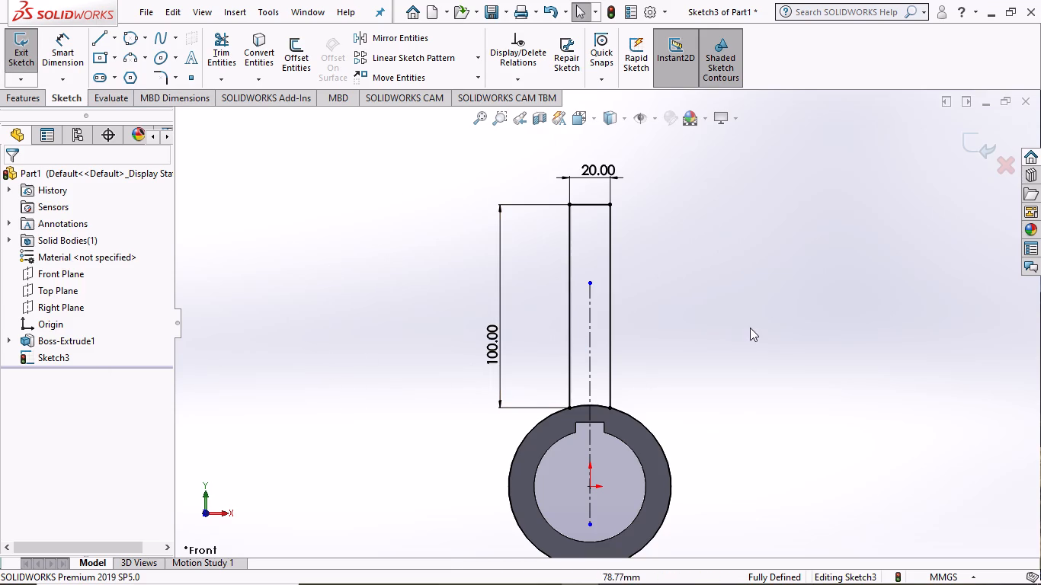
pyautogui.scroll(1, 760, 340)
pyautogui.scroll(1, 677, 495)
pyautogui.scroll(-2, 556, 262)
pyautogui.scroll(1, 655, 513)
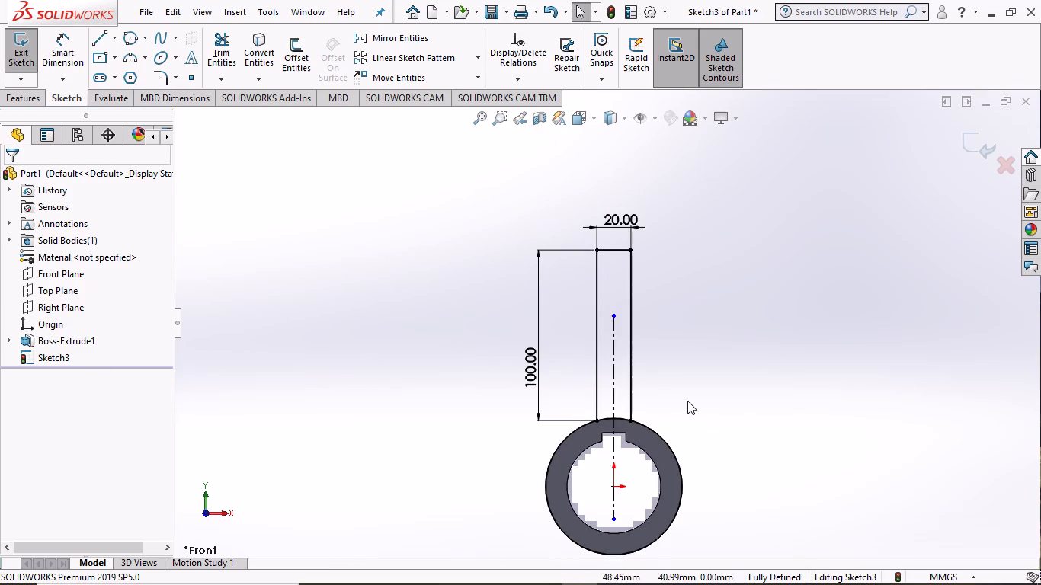
# Extrude the rectangular arm region of the sketch above the hub 150 mm with the Mid Plane end condition, merging the result.
pyautogui.click(31, 100)
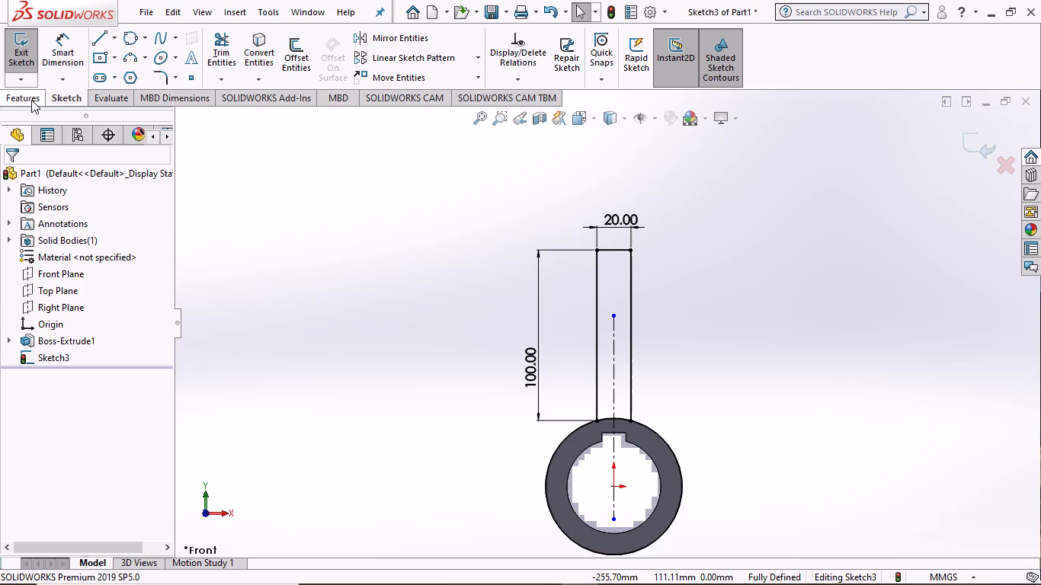
pyautogui.click(26, 63)
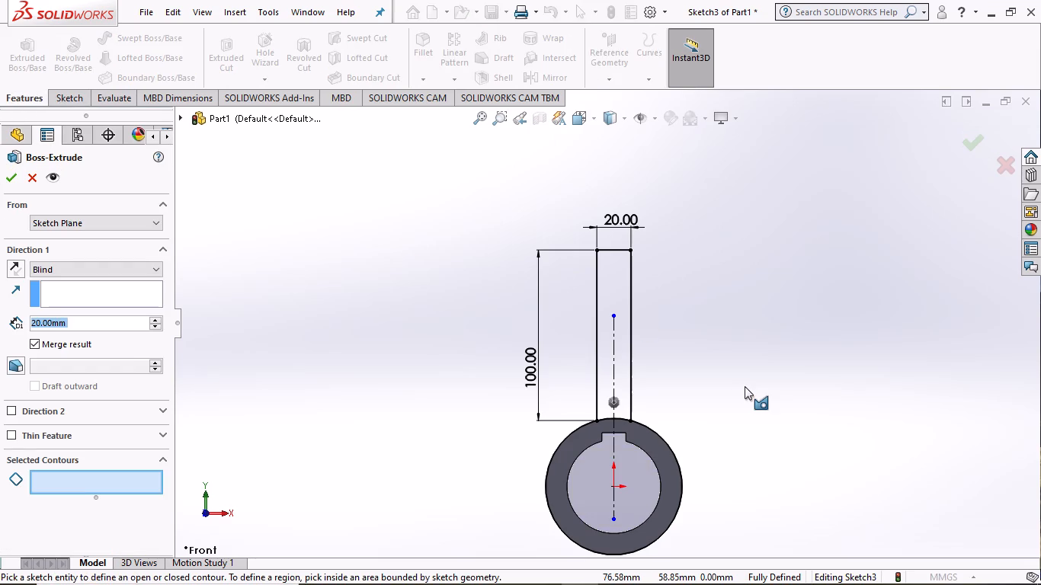
pyautogui.moveTo(786, 383); pyautogui.dragTo(677, 433, button='middle')
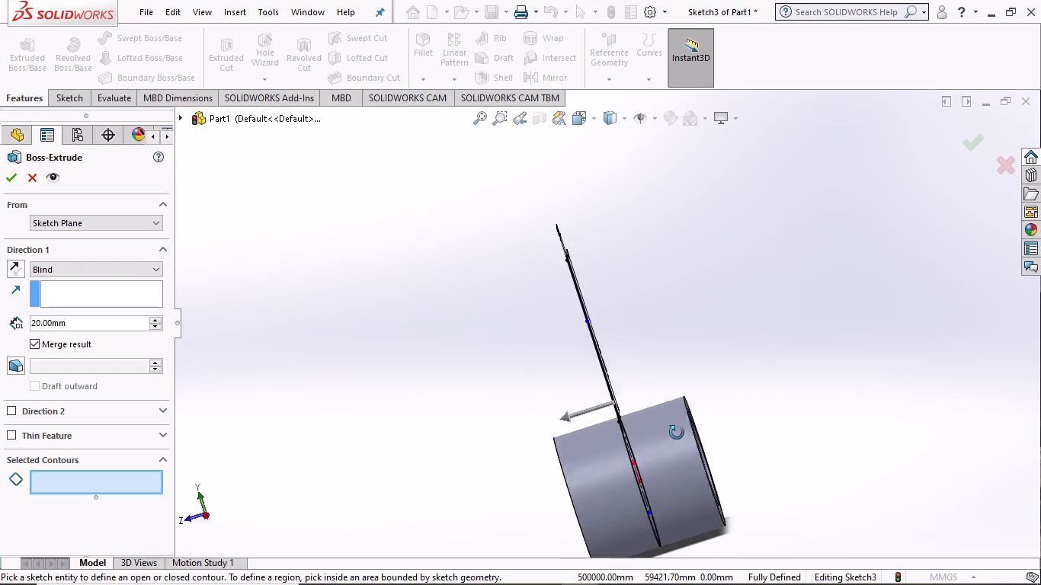
pyautogui.moveTo(677, 433); pyautogui.dragTo(759, 424, button='middle')
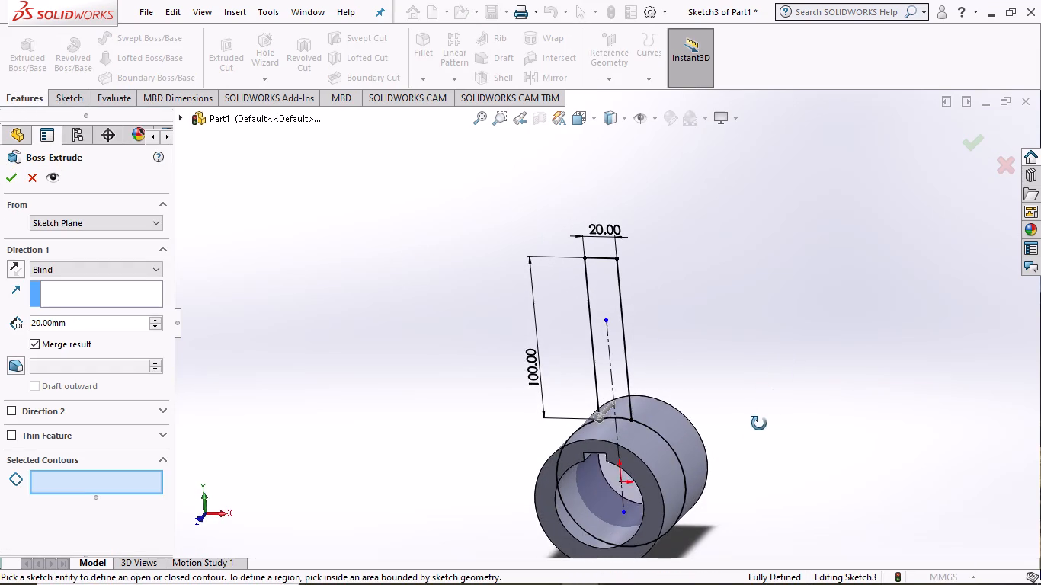
pyautogui.moveTo(759, 424); pyautogui.dragTo(756, 429, button='middle')
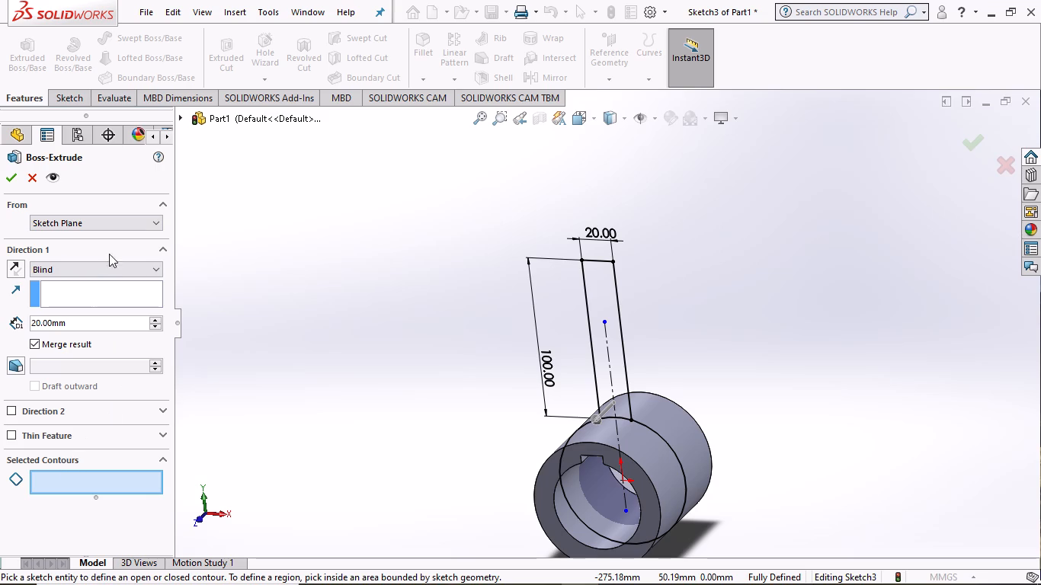
pyautogui.click(90, 486)
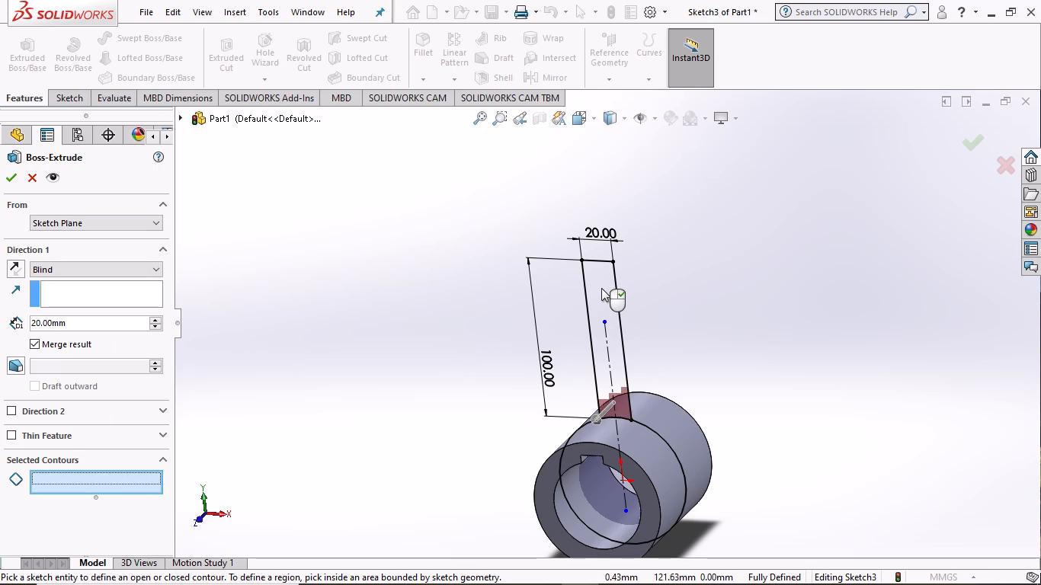
pyautogui.click(601, 288)
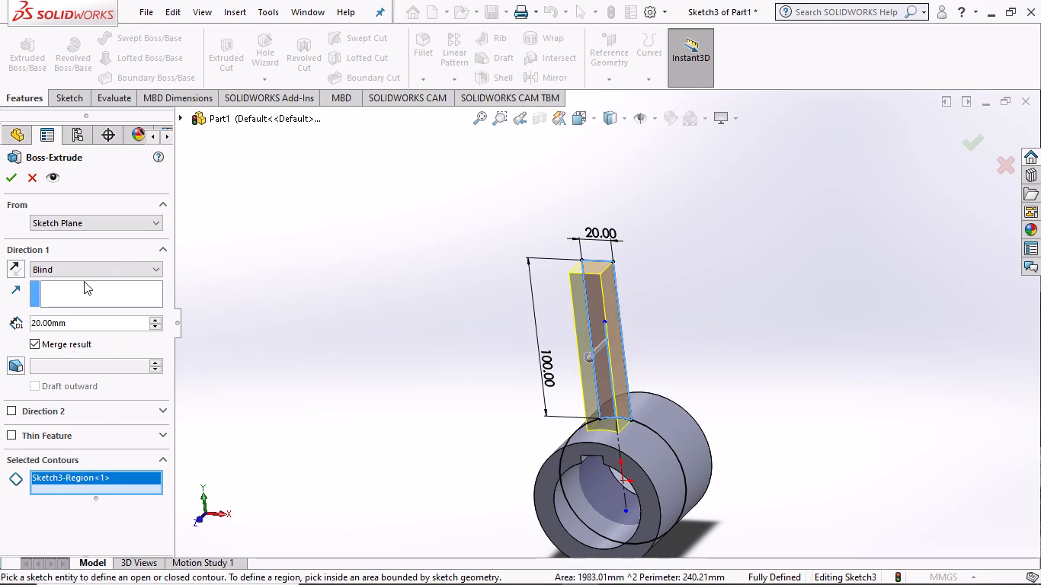
pyautogui.click(155, 264)
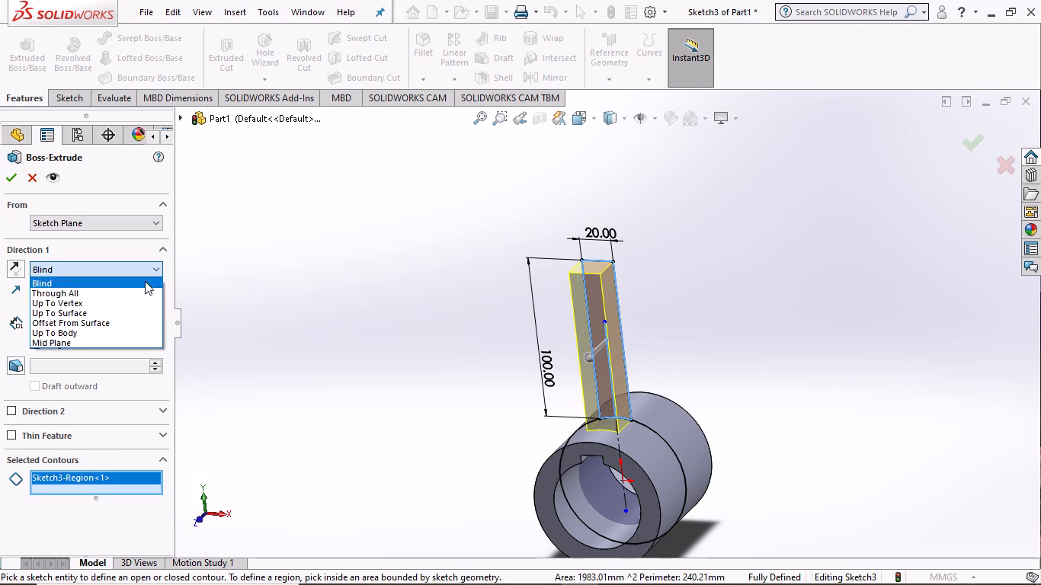
pyautogui.click(100, 344)
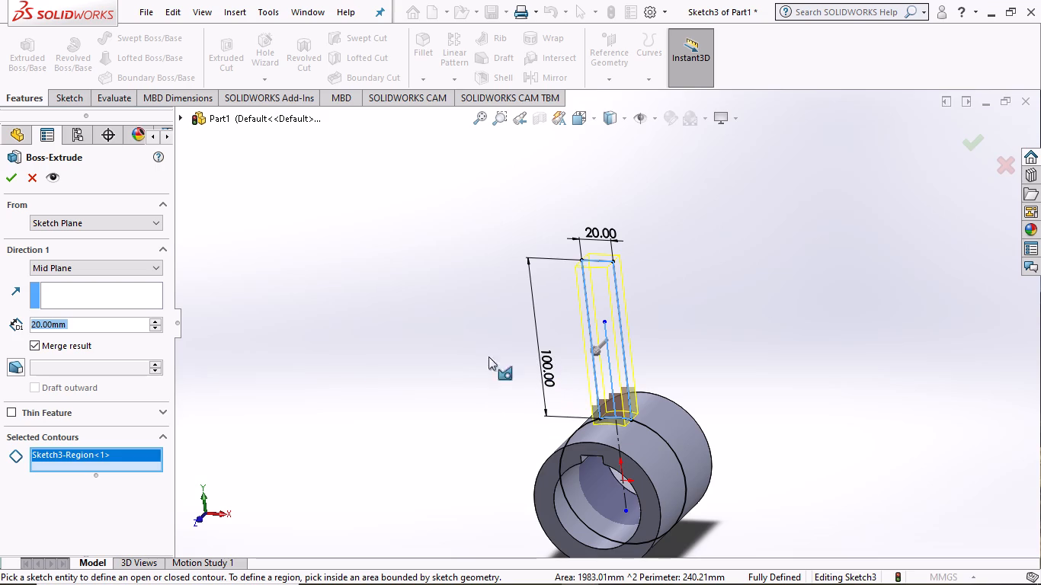
pyautogui.write('150')
pyautogui.press('Return')
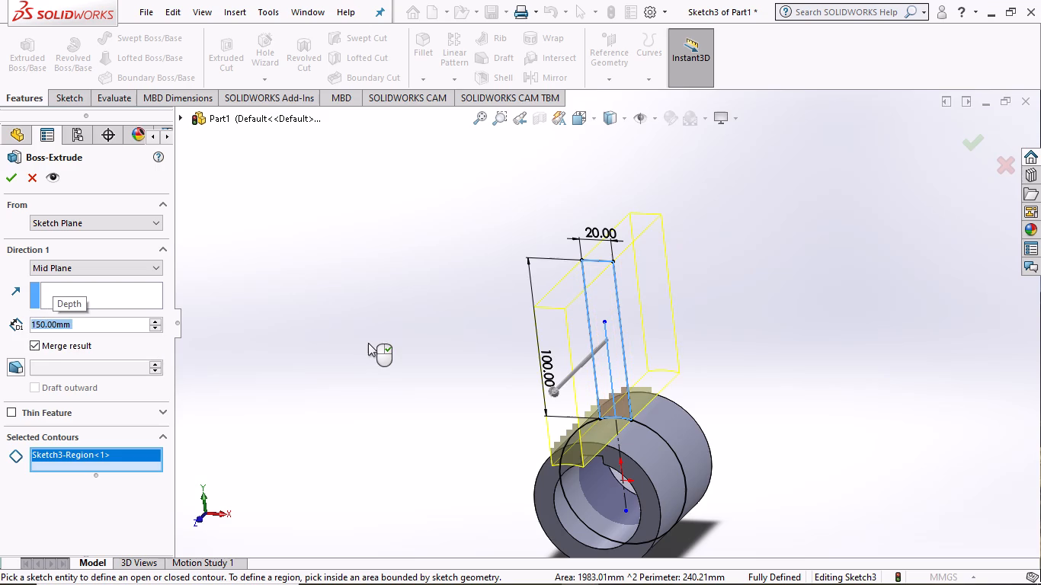
pyautogui.click(14, 165)
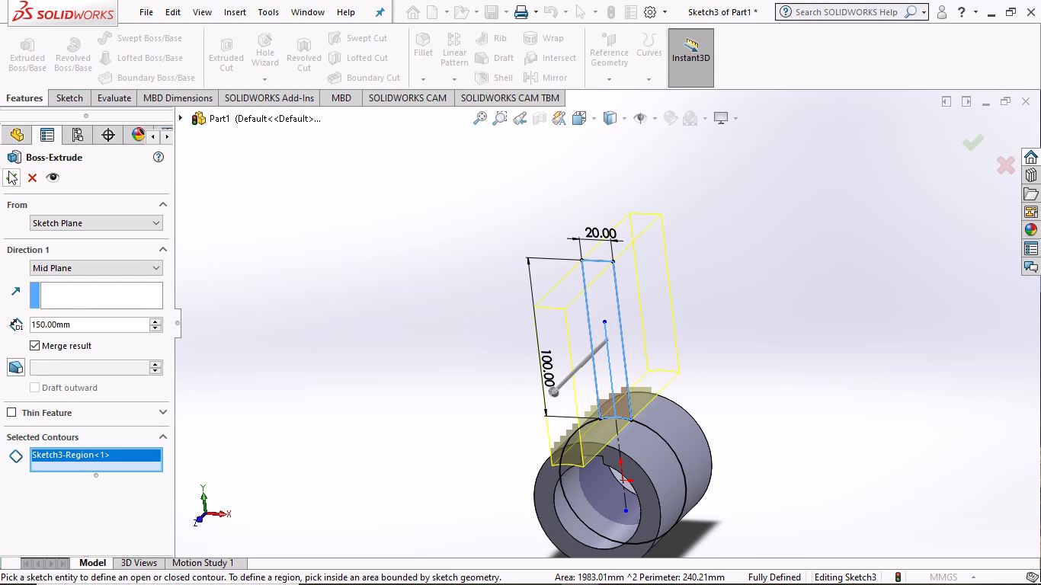
pyautogui.click(8, 171)
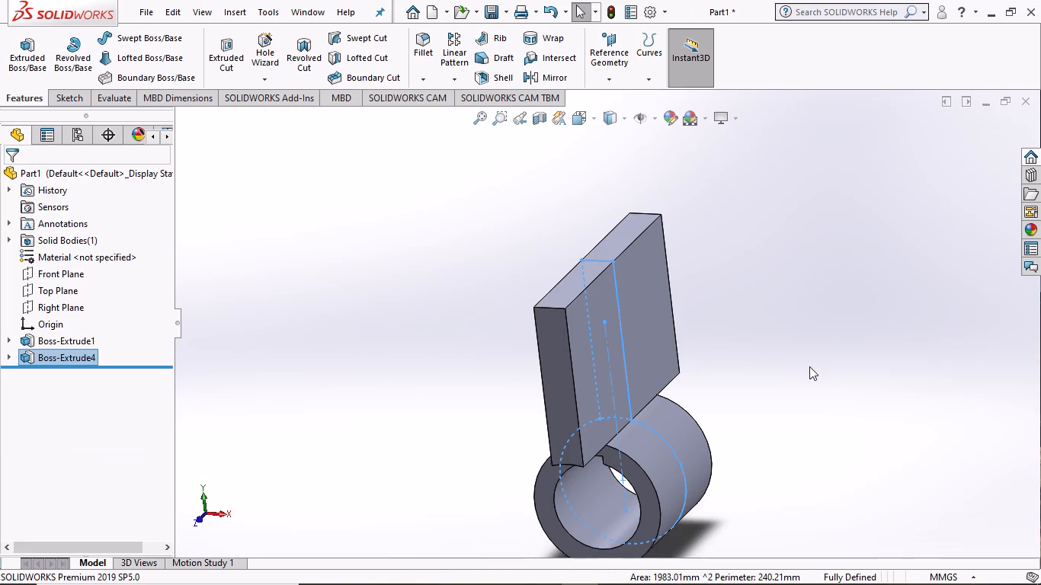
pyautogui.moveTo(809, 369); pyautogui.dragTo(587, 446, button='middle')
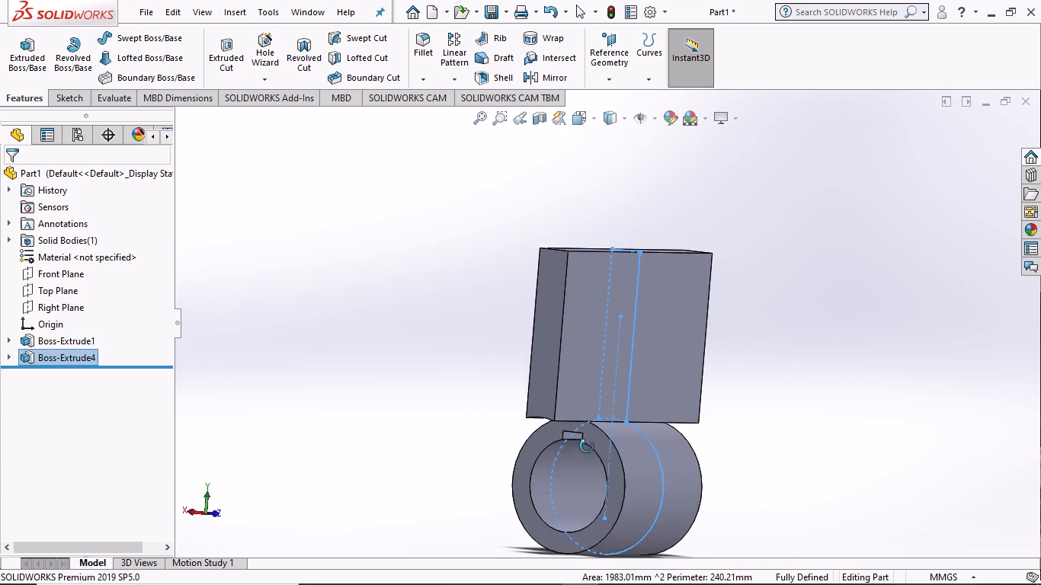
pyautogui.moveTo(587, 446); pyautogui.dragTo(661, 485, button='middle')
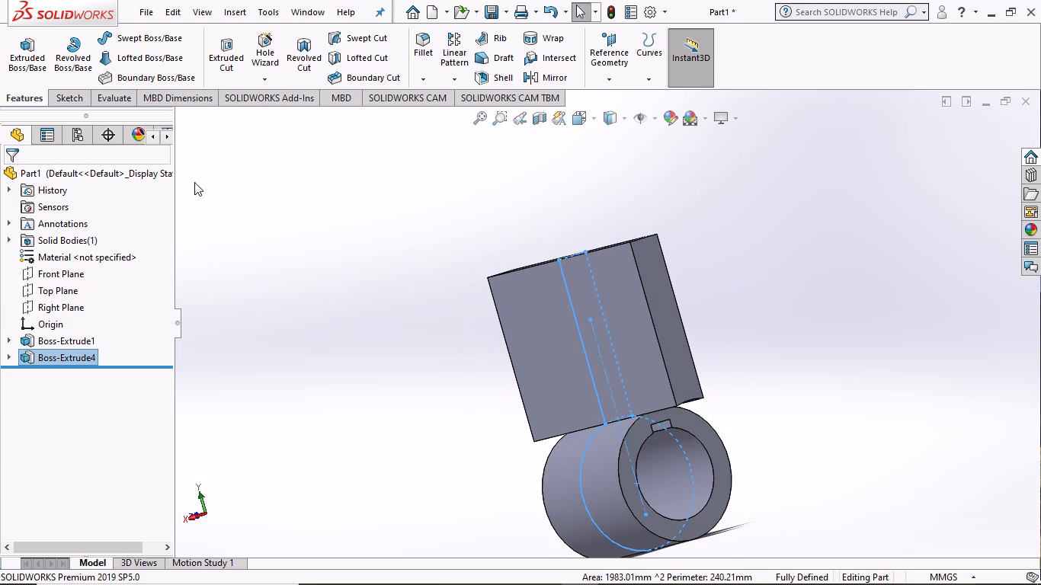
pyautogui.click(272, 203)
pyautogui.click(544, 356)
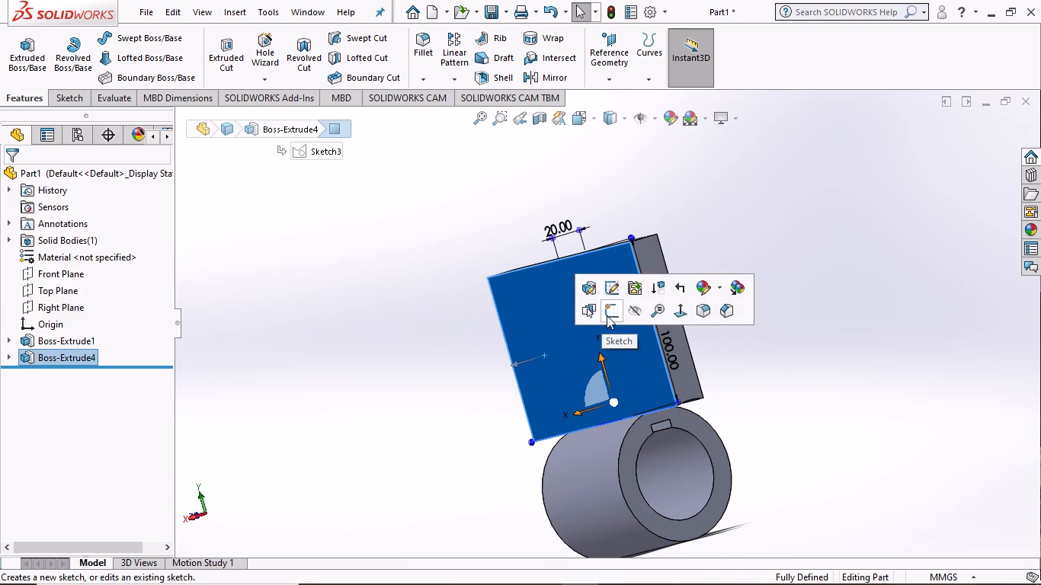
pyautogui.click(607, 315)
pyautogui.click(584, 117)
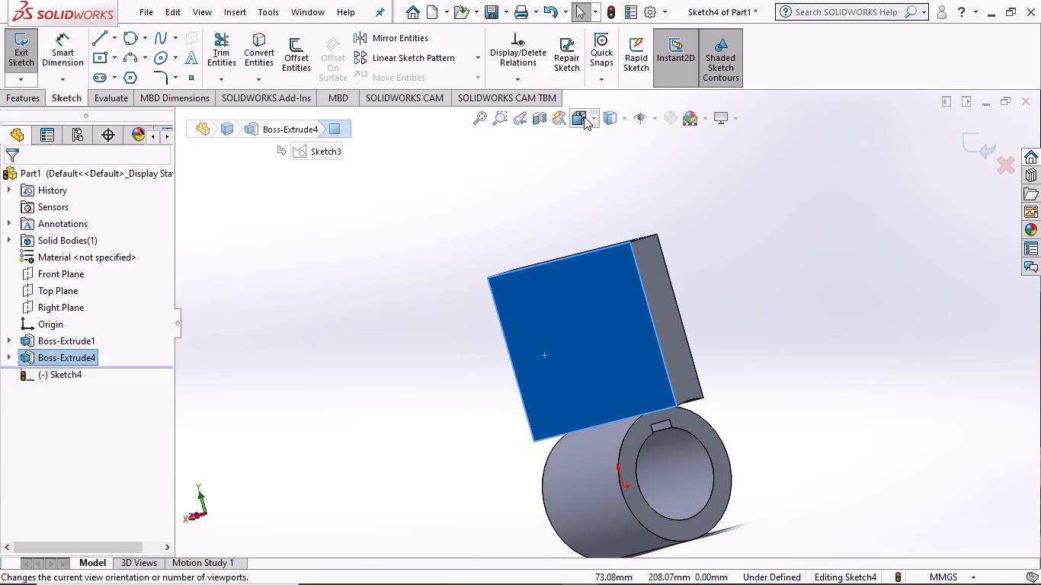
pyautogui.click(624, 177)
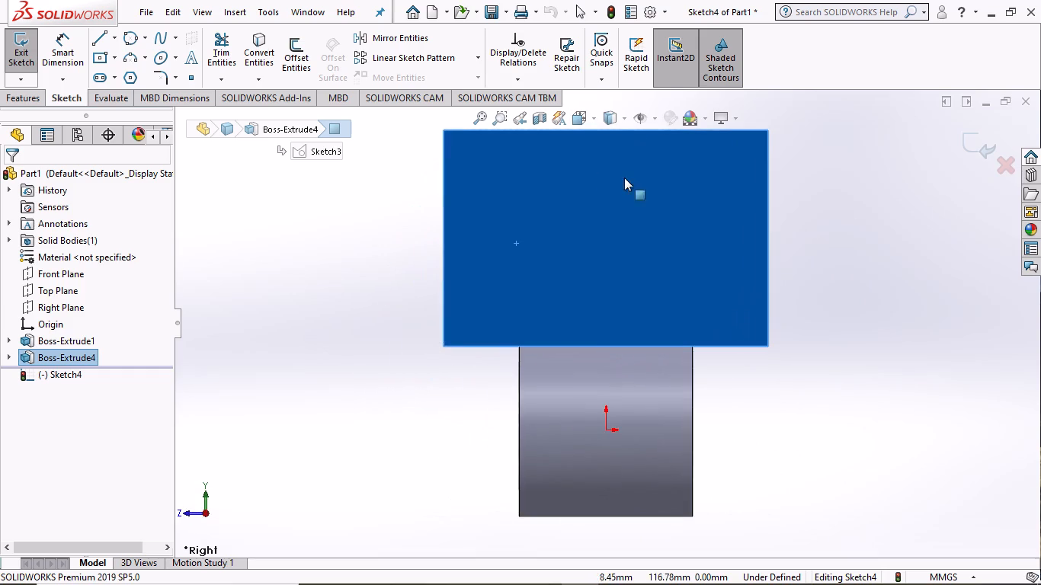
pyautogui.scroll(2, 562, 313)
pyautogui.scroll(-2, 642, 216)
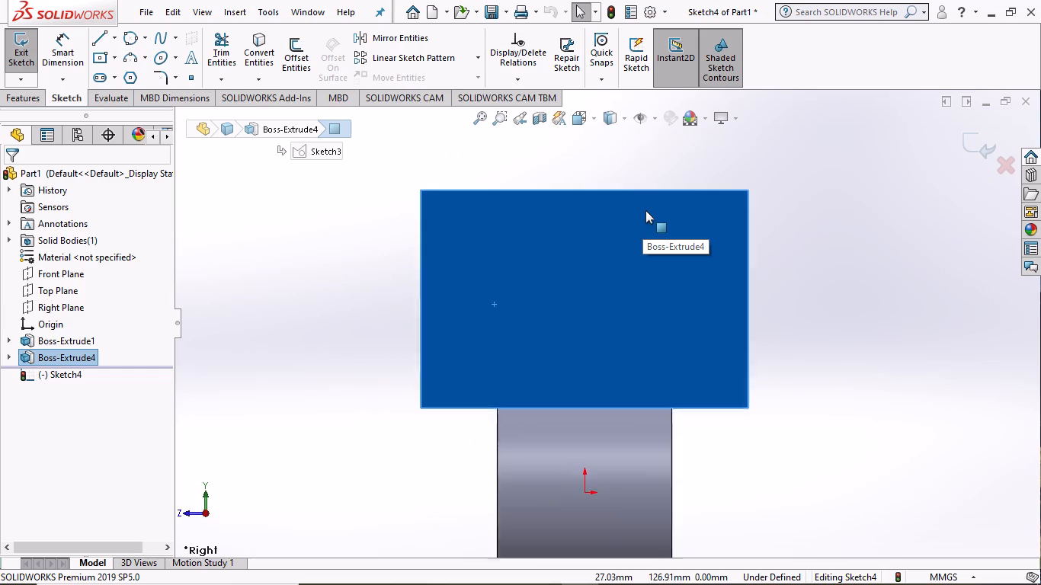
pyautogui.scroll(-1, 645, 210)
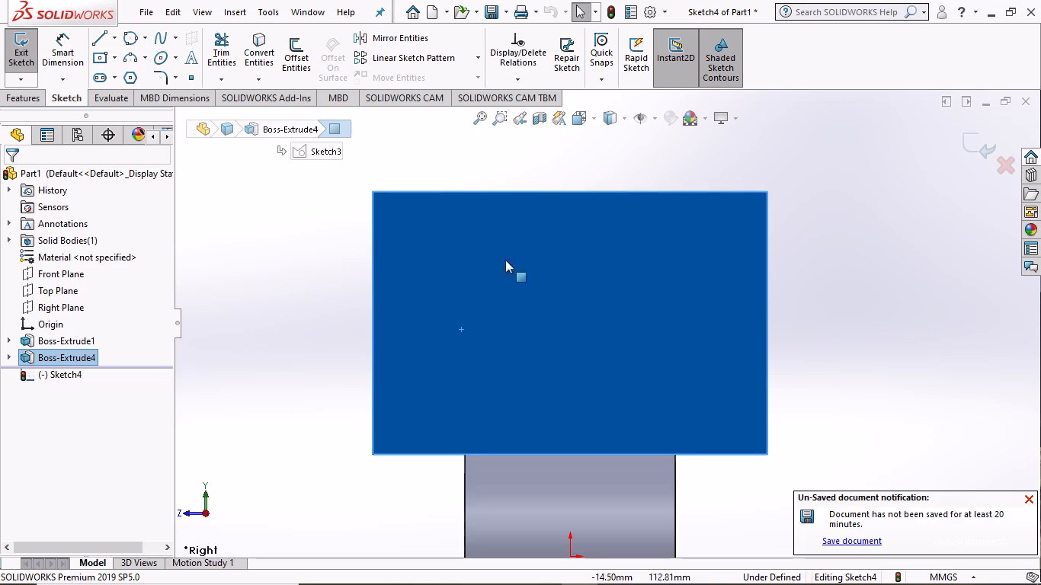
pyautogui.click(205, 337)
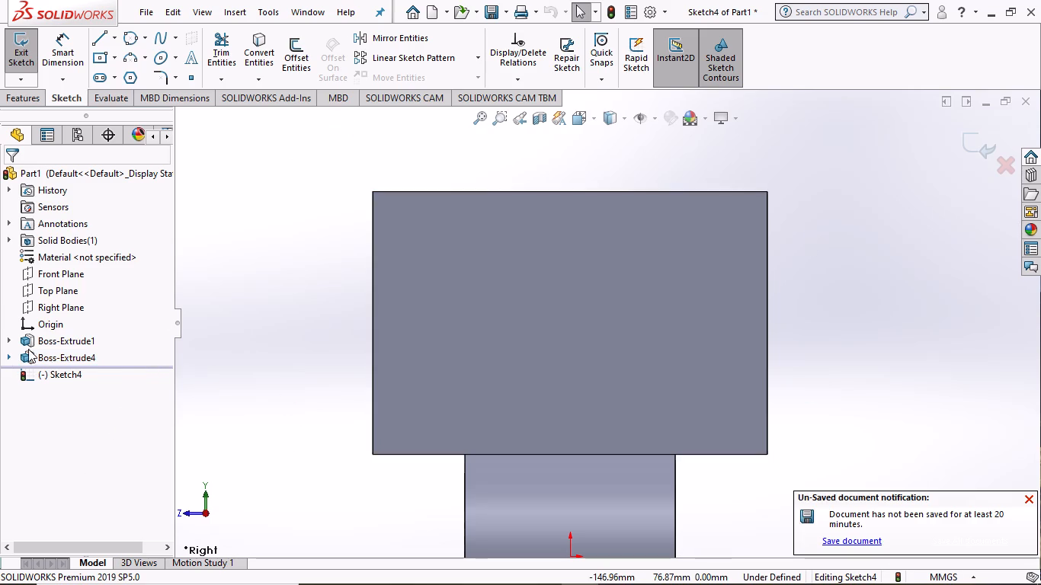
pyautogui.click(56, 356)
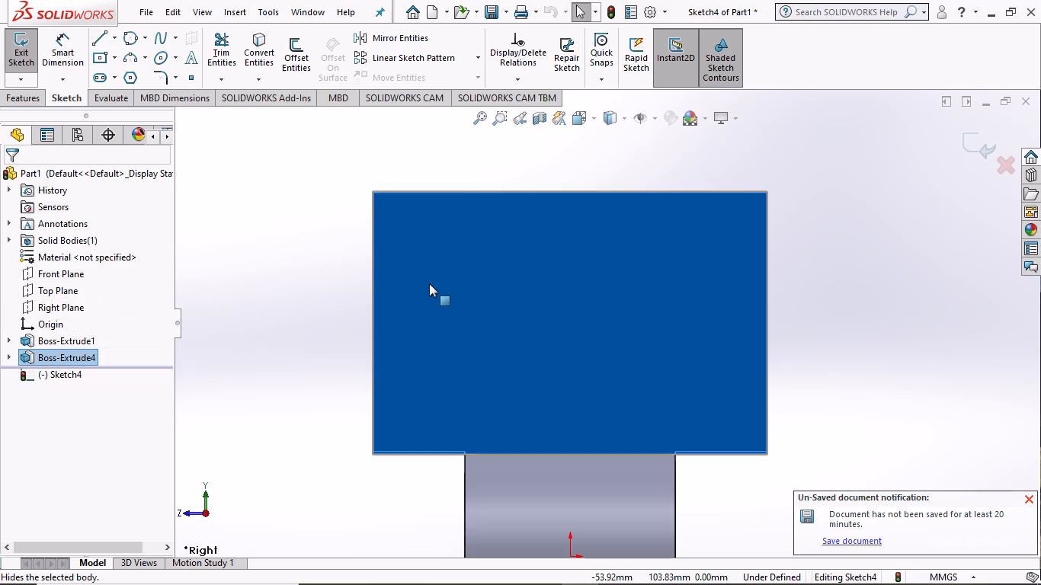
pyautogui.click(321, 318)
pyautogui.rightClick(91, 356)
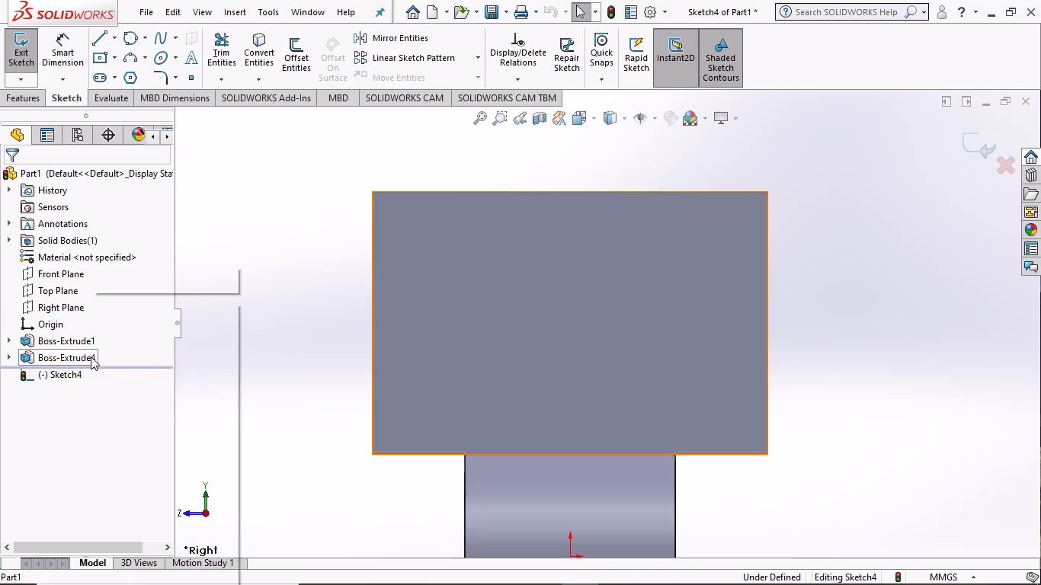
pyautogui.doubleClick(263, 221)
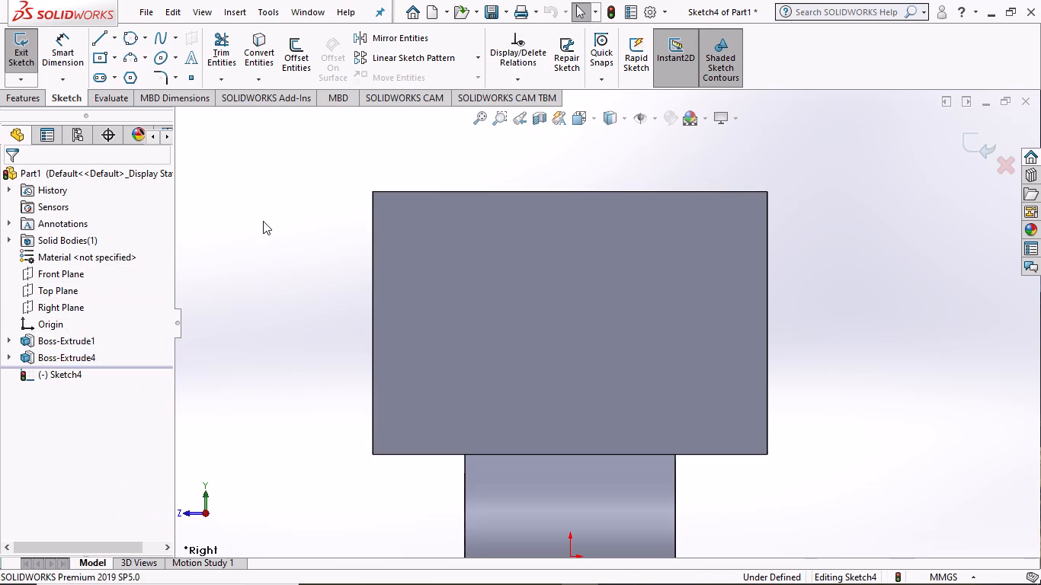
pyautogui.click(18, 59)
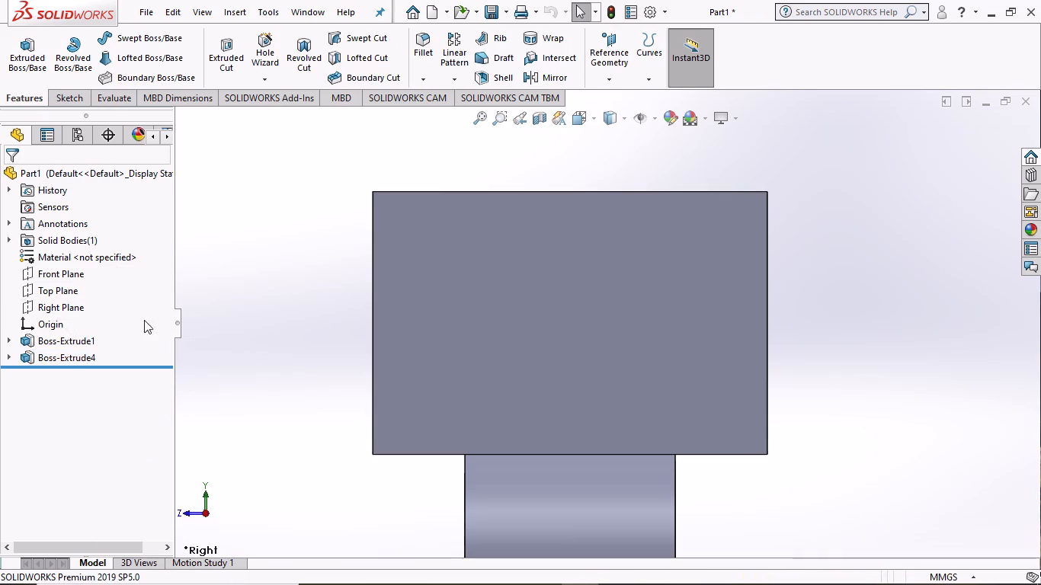
# Edit the arm's extrusion and set its Mid Plane depth to 200 mm.
pyautogui.rightClick(67, 356)
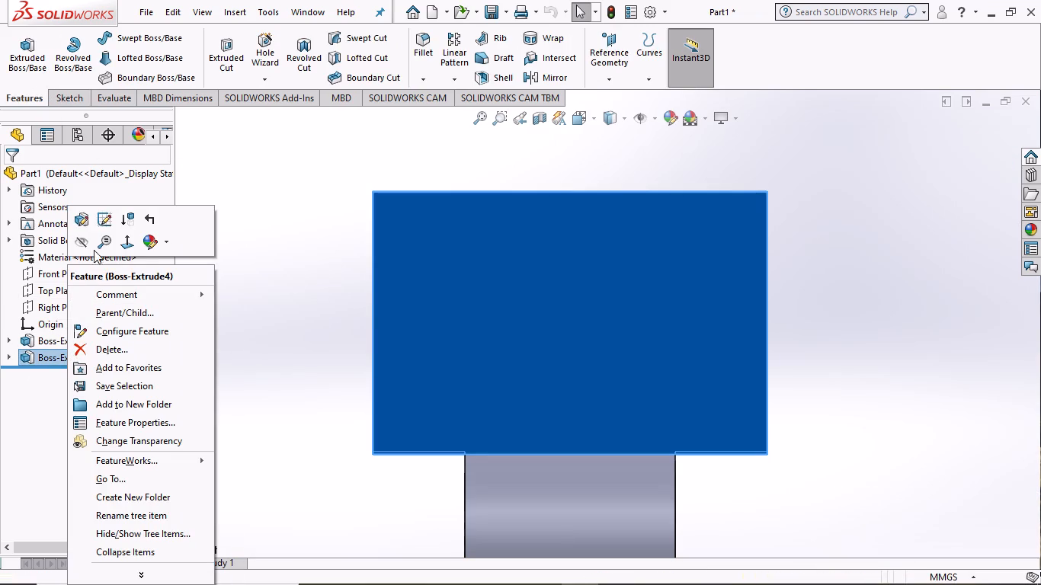
pyautogui.click(88, 222)
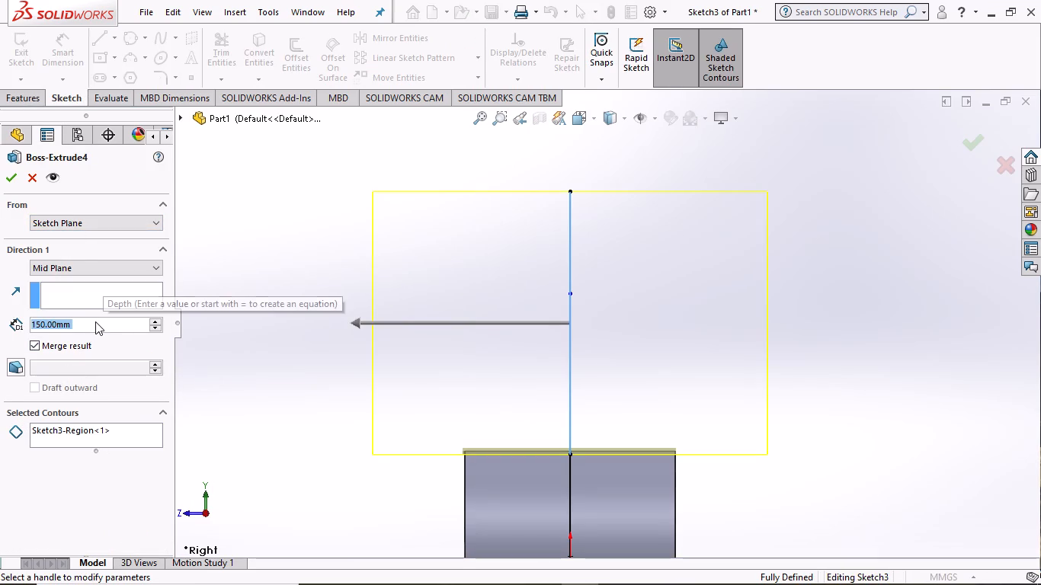
pyautogui.press('2')
pyautogui.write('00')
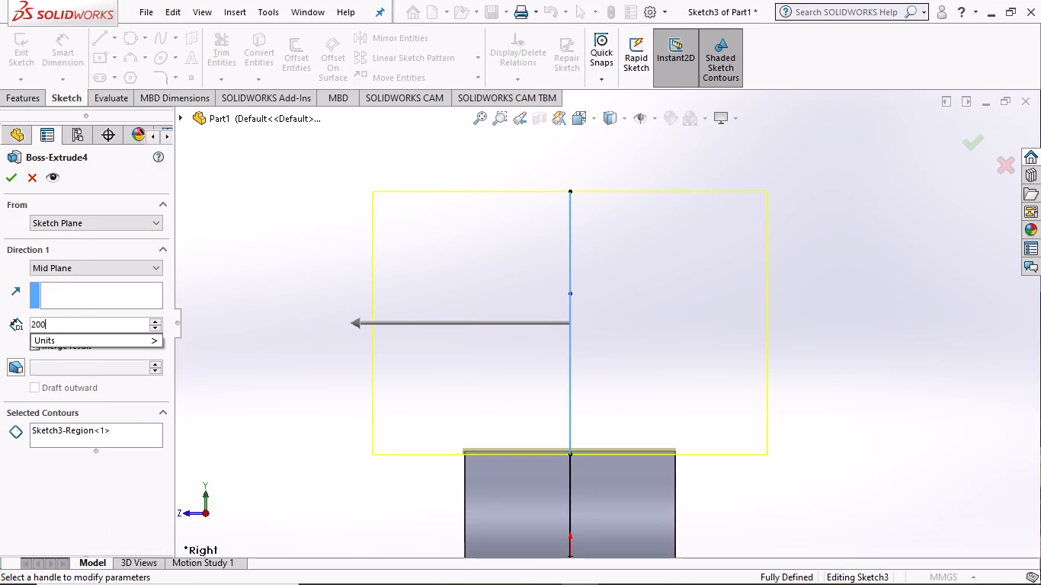
pyautogui.press('Return')
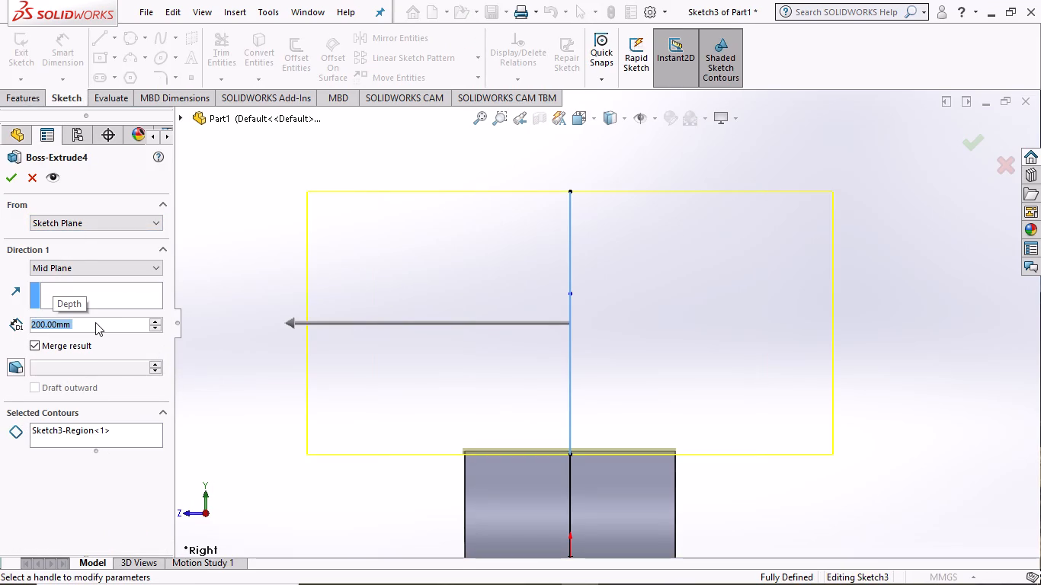
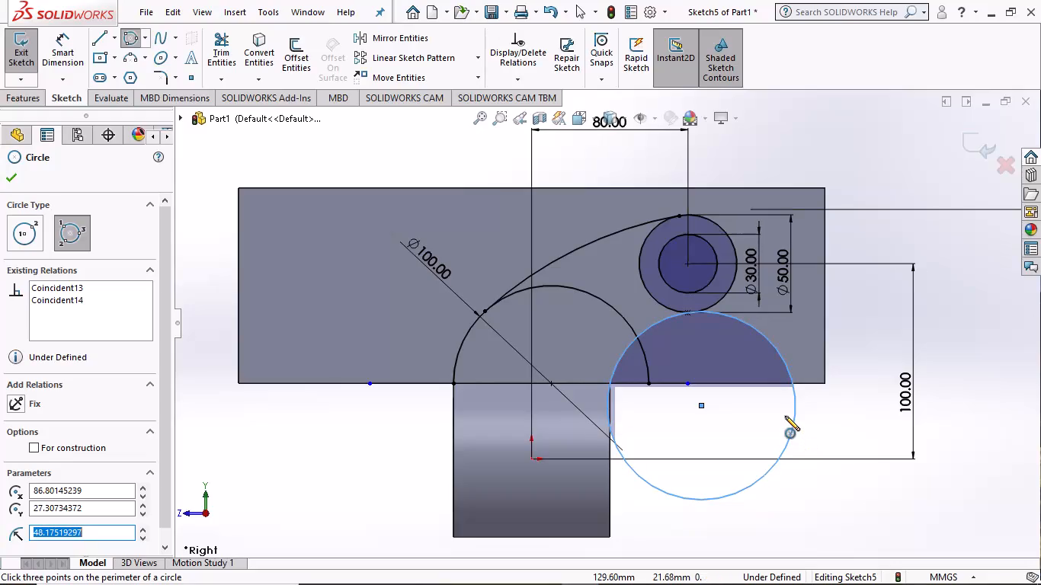
# Dimension the circle below the ring and try a diameter of 50 mm.
pyautogui.click(5, 177)
pyautogui.click(60, 46)
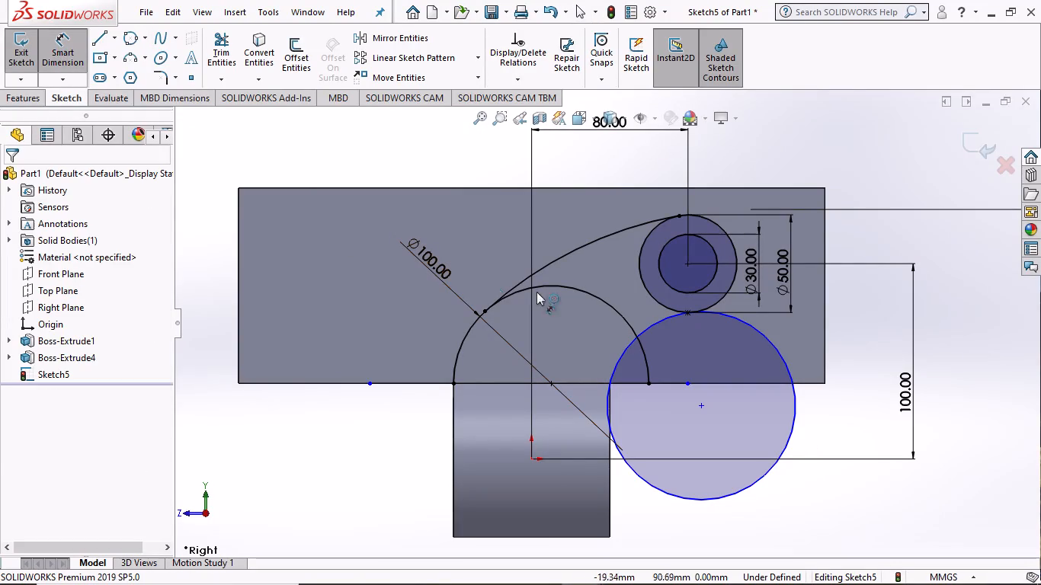
pyautogui.click(792, 430)
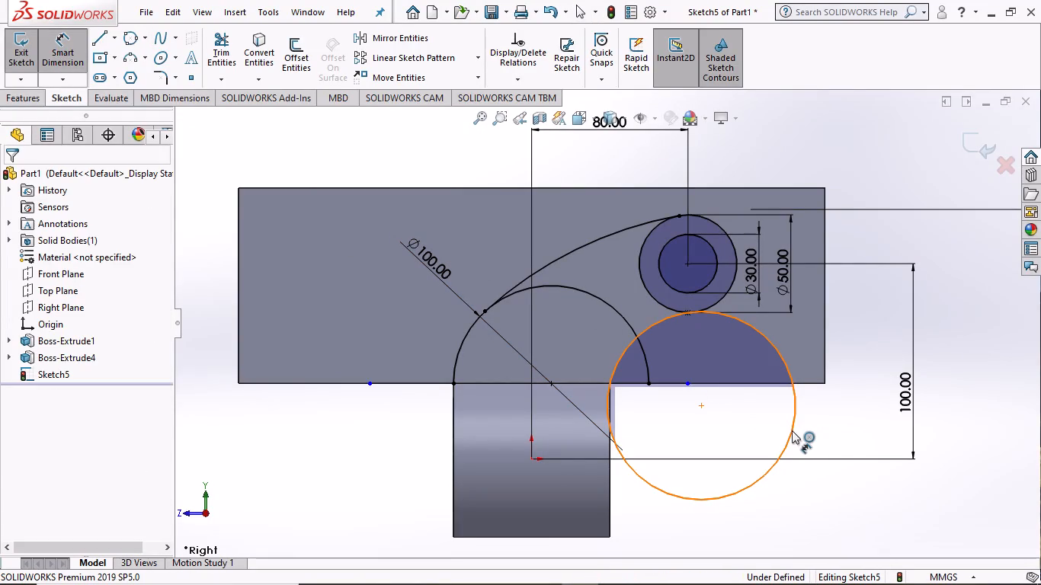
pyautogui.click(860, 398)
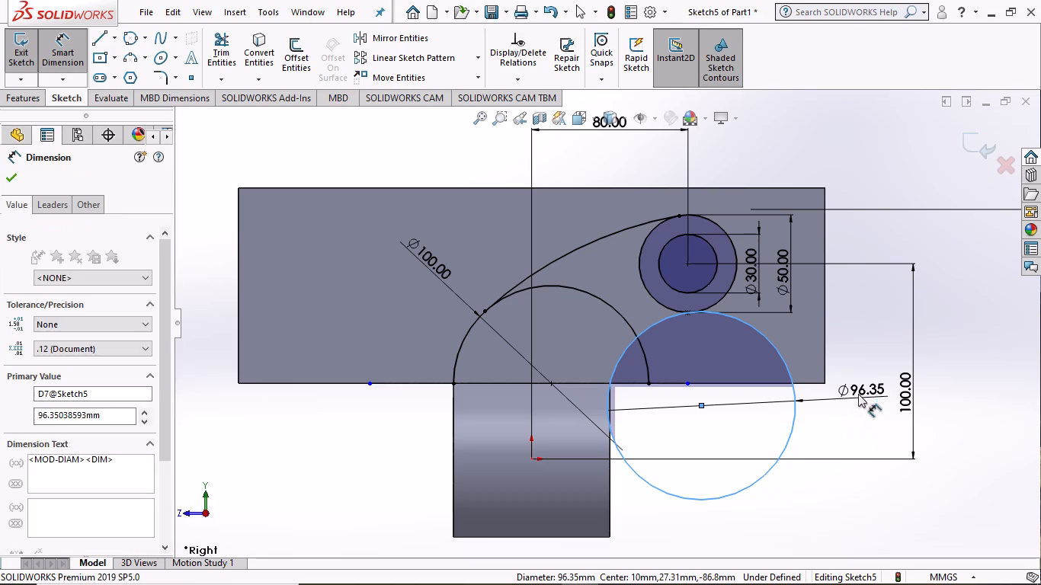
pyautogui.press('6')
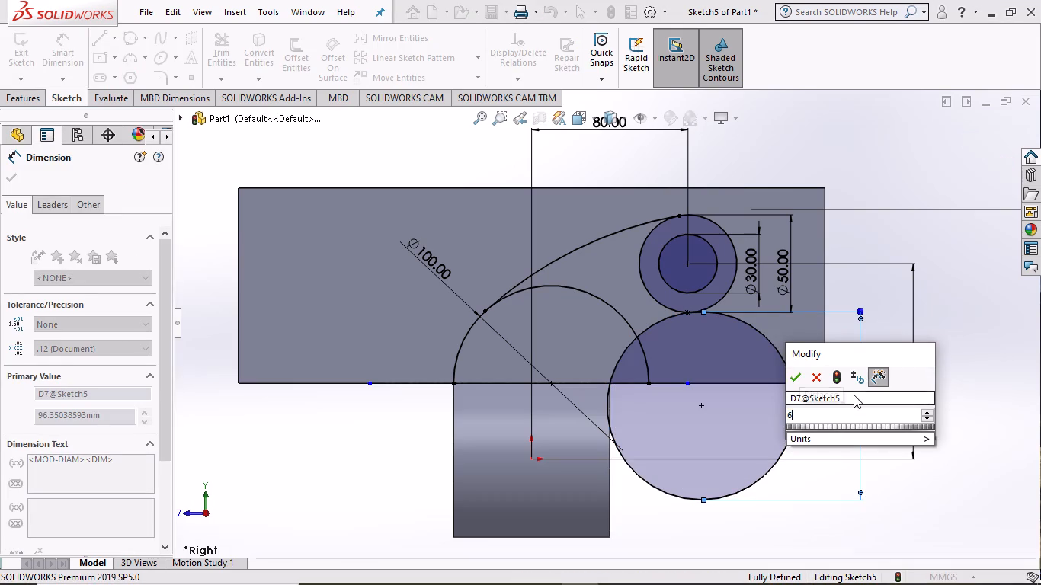
pyautogui.press('BackSpace')
pyautogui.write('50')
pyautogui.press('Return')
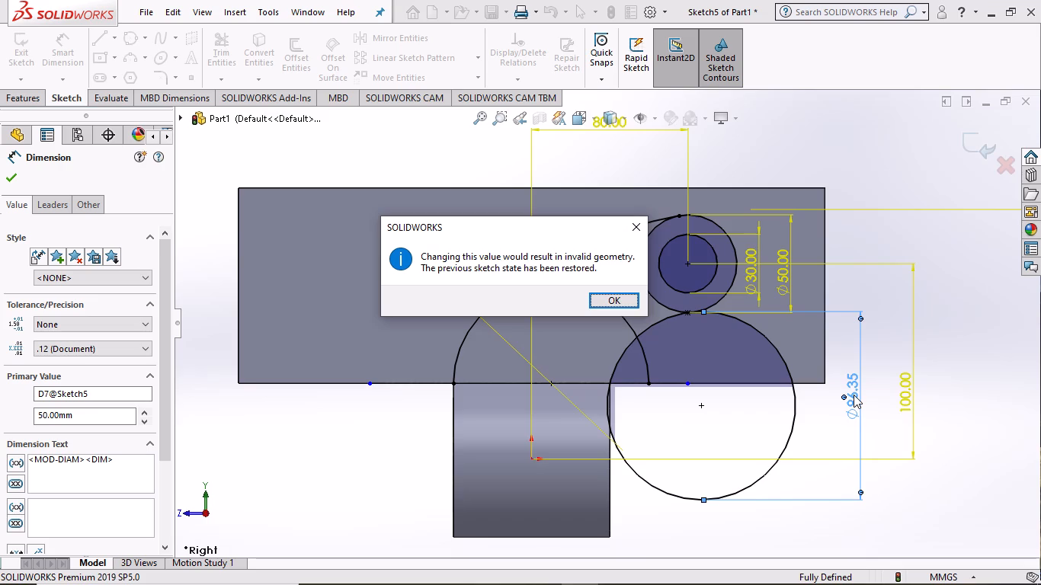
pyautogui.click(636, 224)
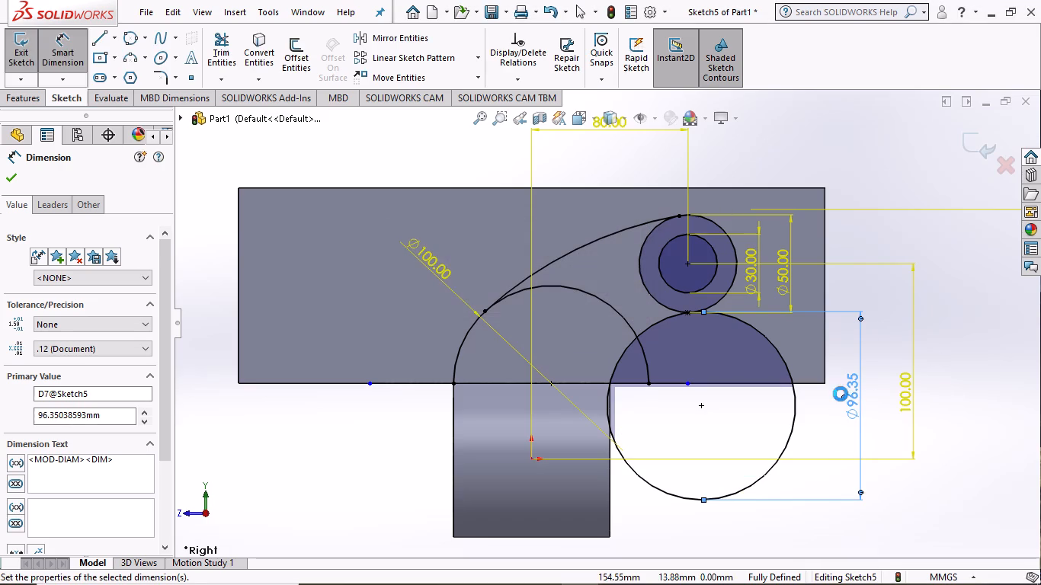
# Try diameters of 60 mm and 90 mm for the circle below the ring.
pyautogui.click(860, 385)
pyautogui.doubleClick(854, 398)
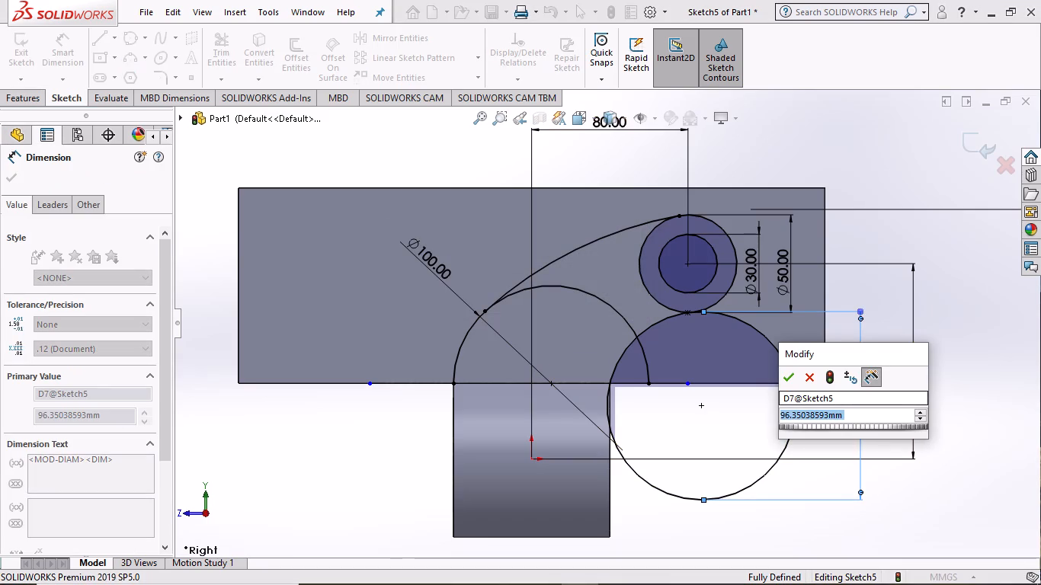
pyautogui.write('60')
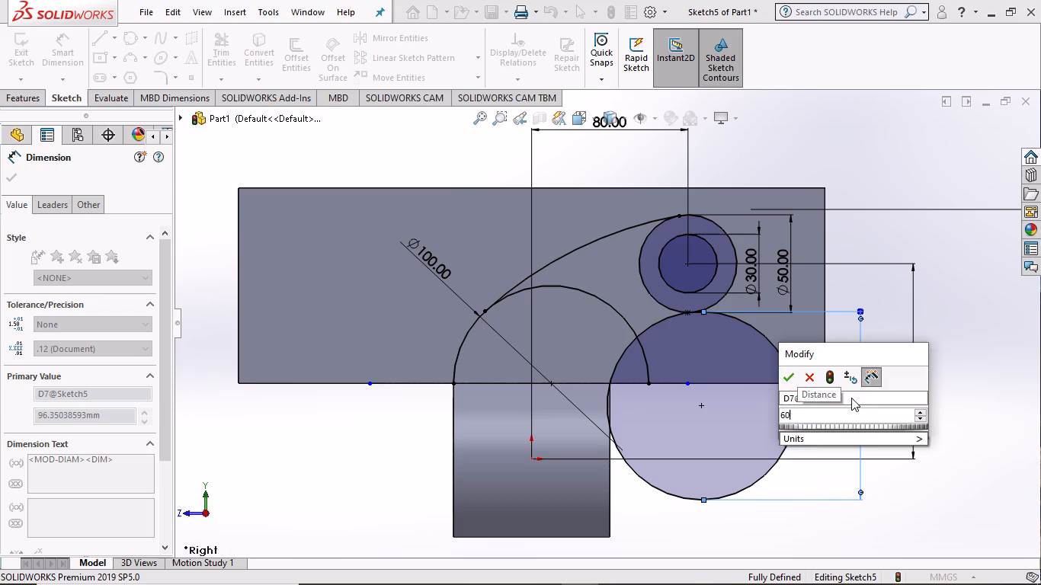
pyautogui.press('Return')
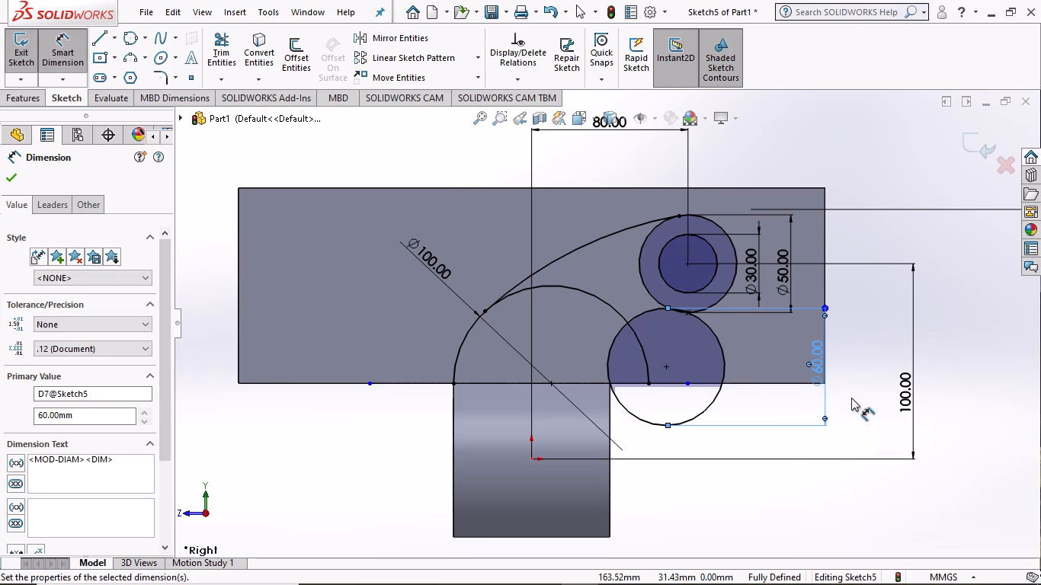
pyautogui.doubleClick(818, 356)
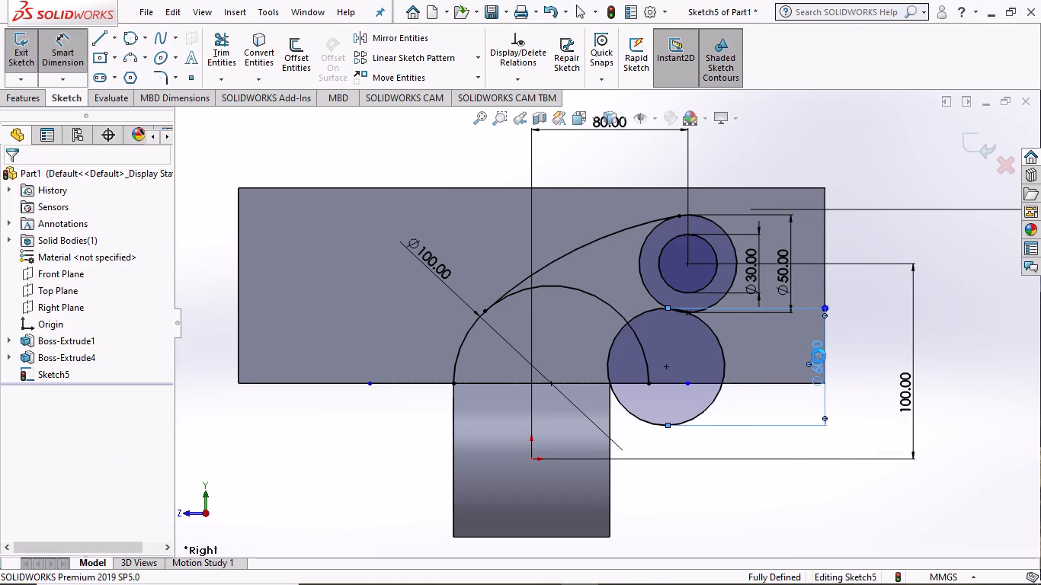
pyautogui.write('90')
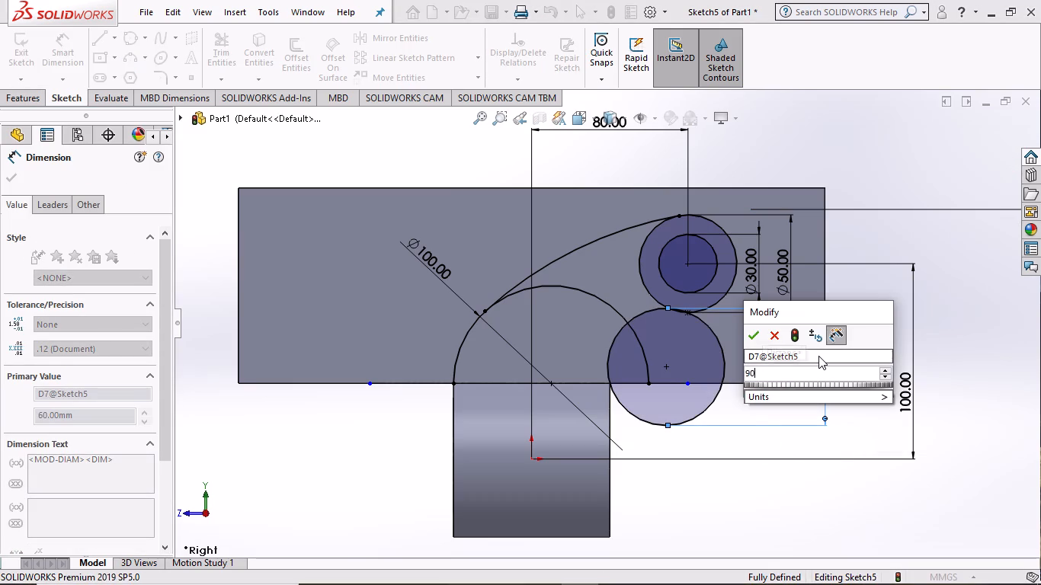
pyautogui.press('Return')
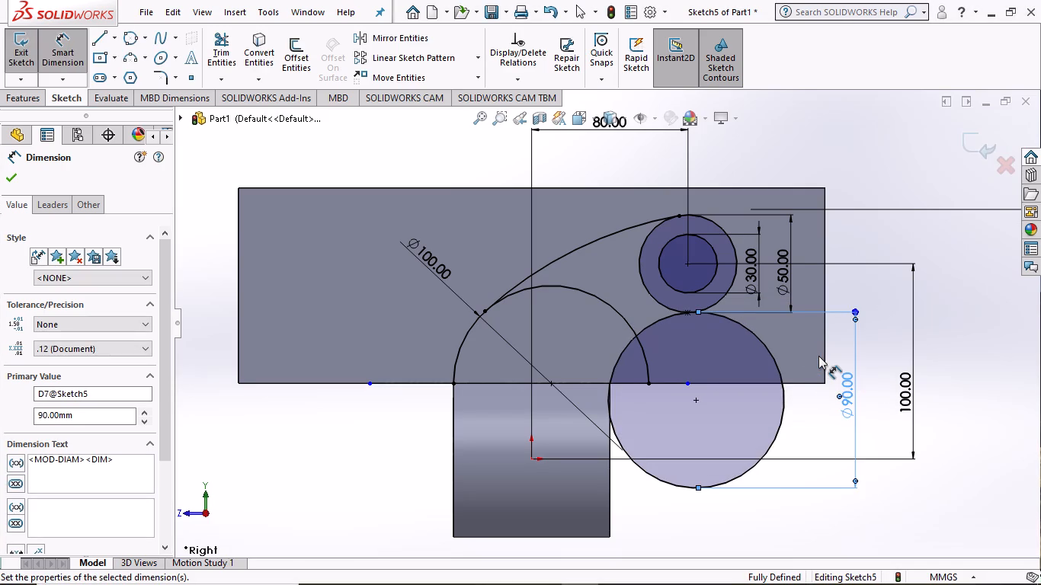
# Set the diameter of the circle below the ring to 80 mm.
pyautogui.doubleClick(846, 406)
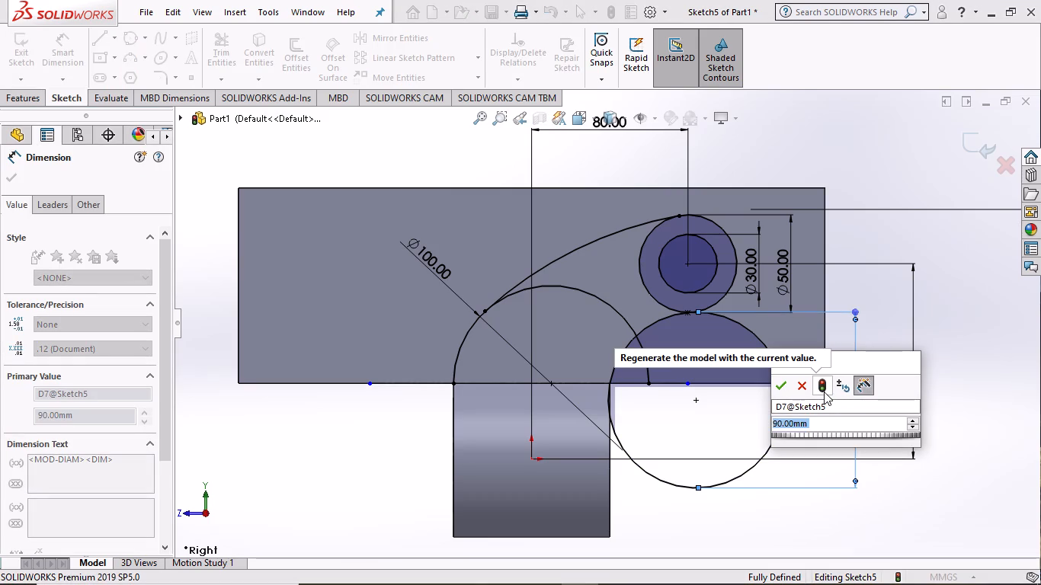
pyautogui.press('8')
pyautogui.press('0')
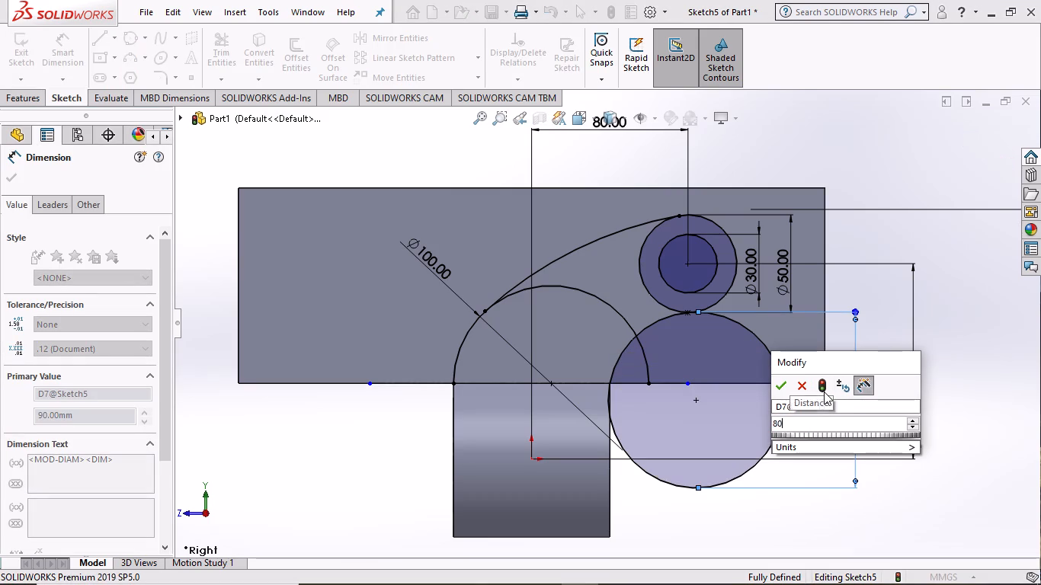
pyautogui.press('Return')
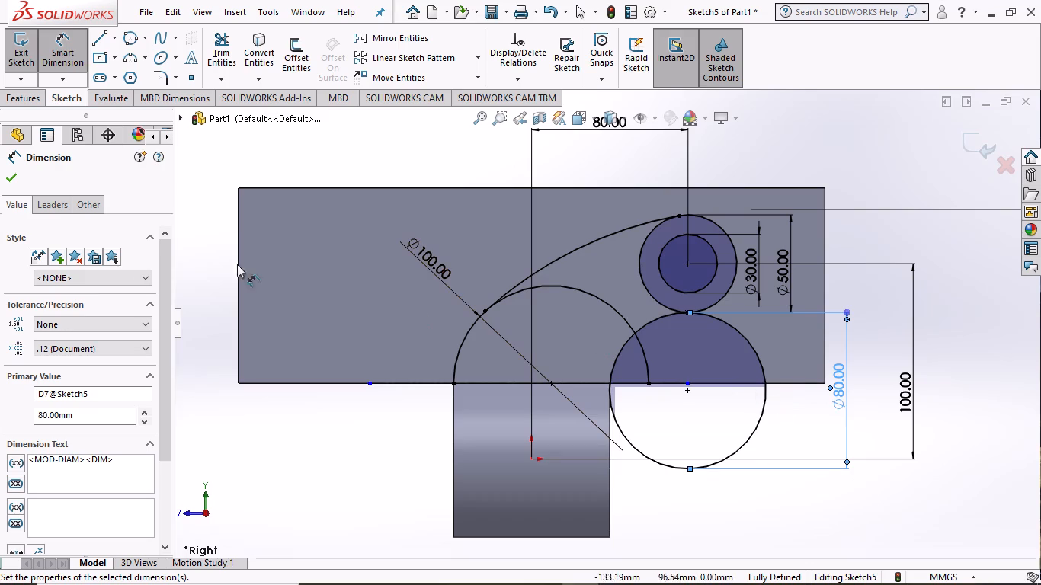
pyautogui.click(6, 176)
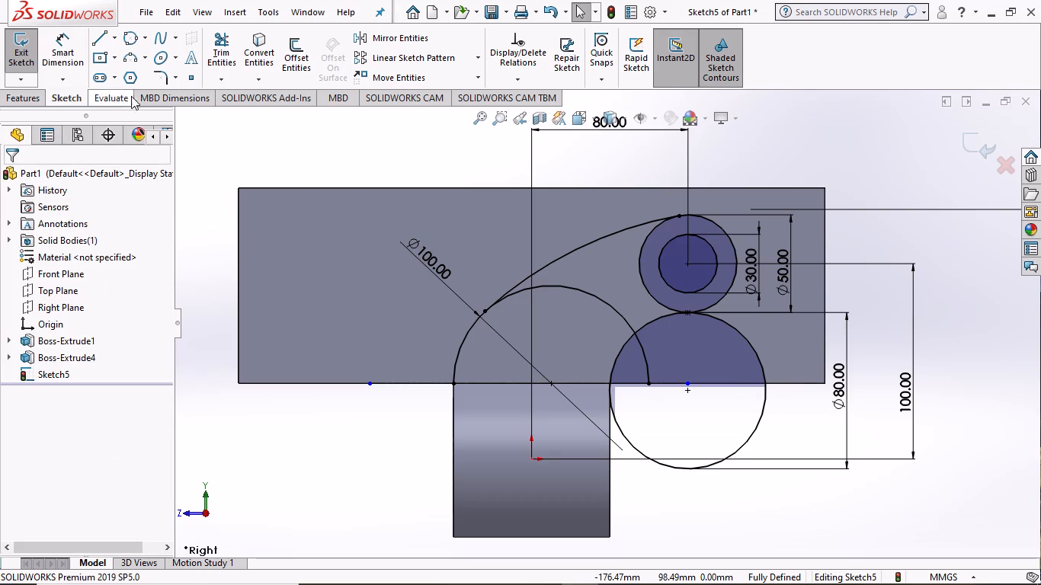
# Trim the 80 mm circle to its upper-left arc and remove the excess 100 mm arc inside the curved arm profile.
pyautogui.click(216, 37)
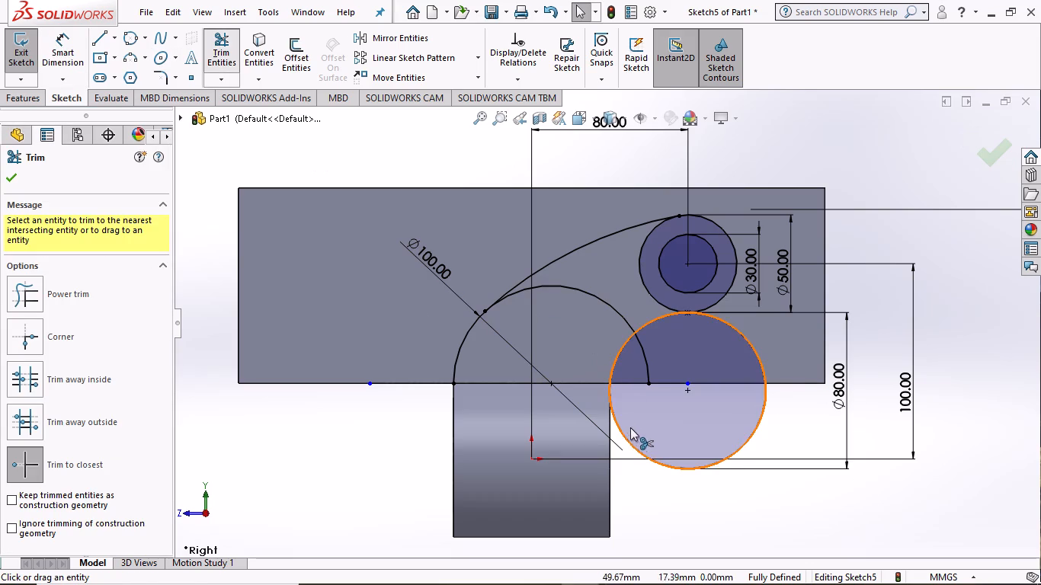
pyautogui.click(631, 446)
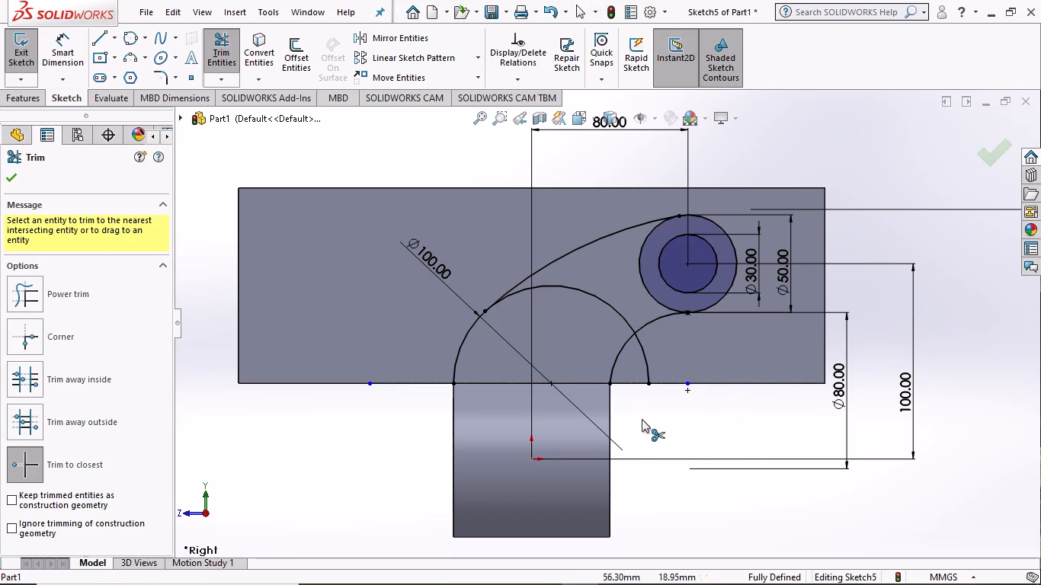
pyautogui.click(642, 356)
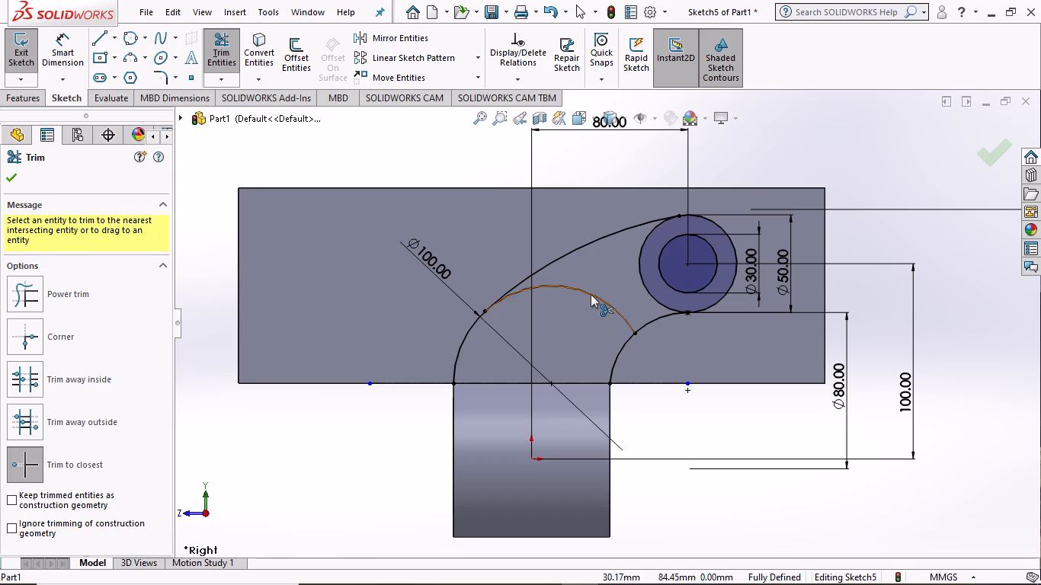
pyautogui.click(591, 294)
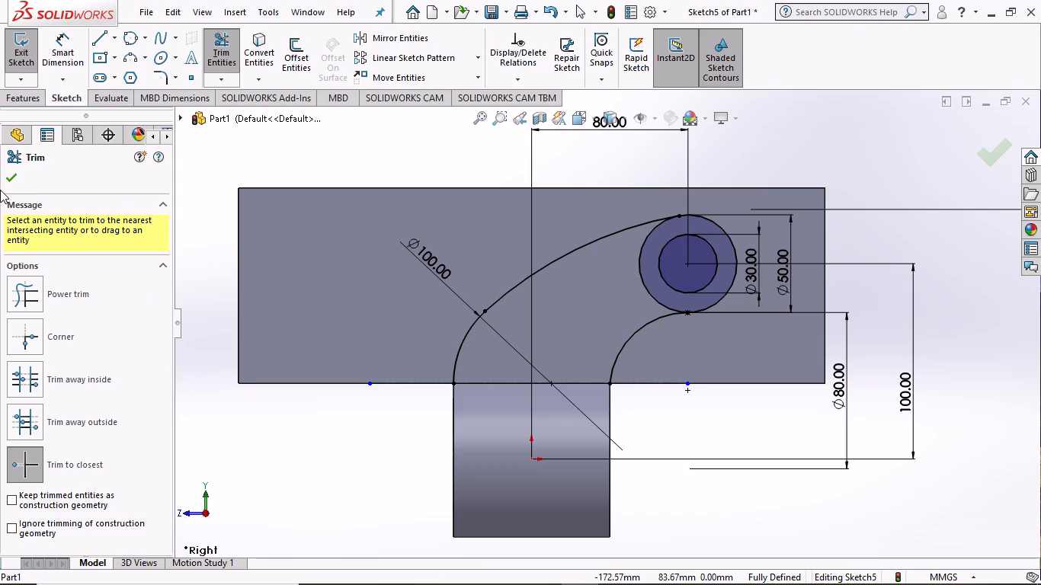
pyautogui.click(8, 174)
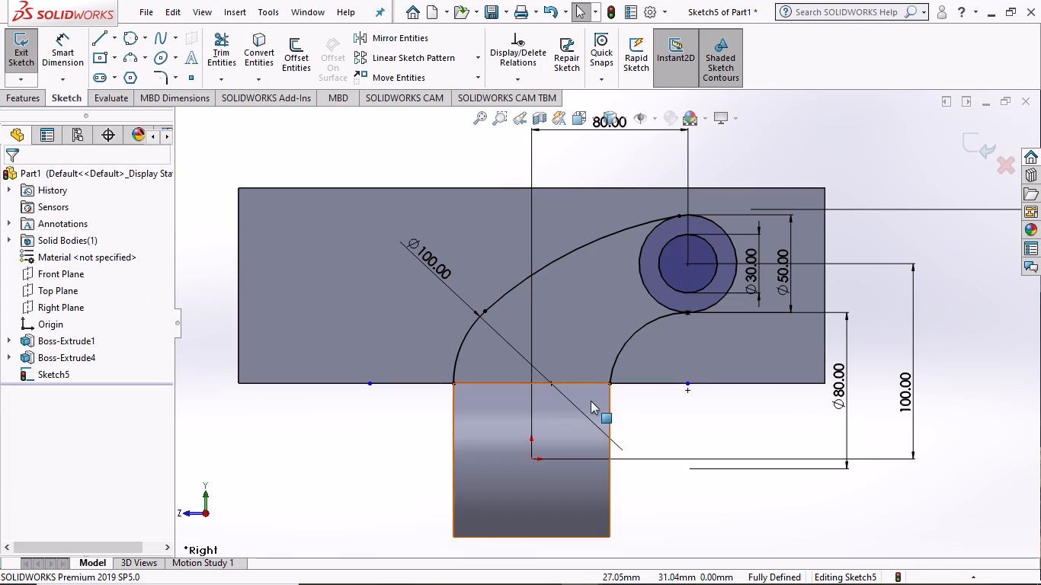
# Examine where the trimmed arc meets the ring's outer circle and the overall curved arm profile.
pyautogui.scroll(-1, 596, 401)
pyautogui.scroll(-2, 633, 334)
pyautogui.scroll(-5, 719, 277)
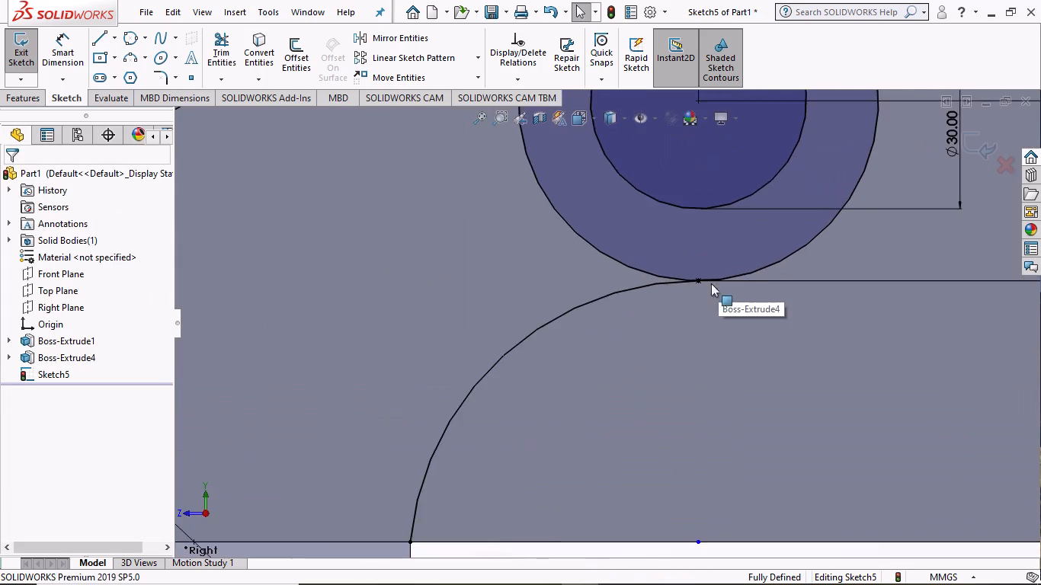
pyautogui.scroll(-3, 711, 283)
pyautogui.scroll(9, 684, 306)
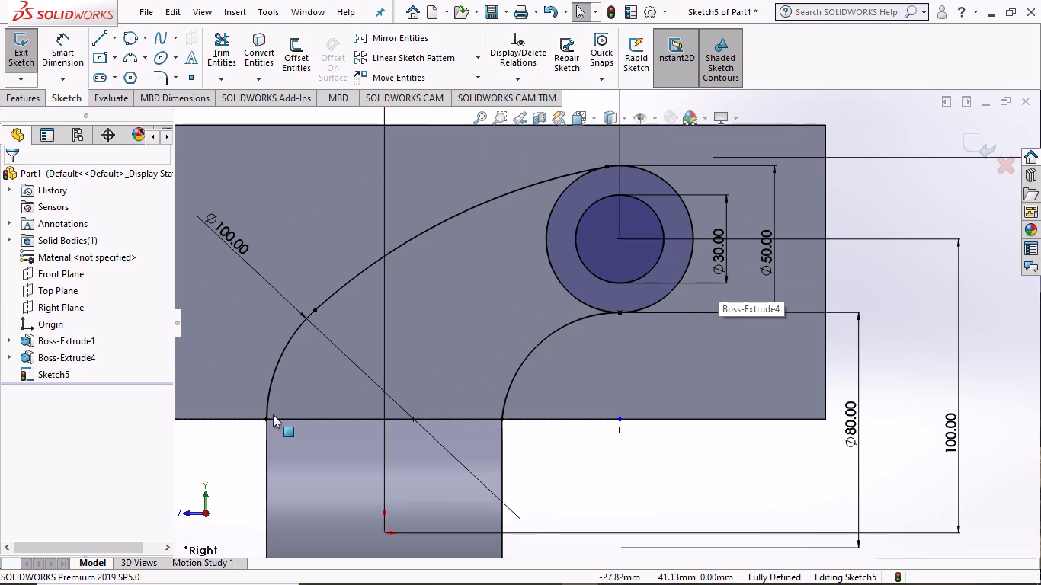
pyautogui.scroll(2, 338, 398)
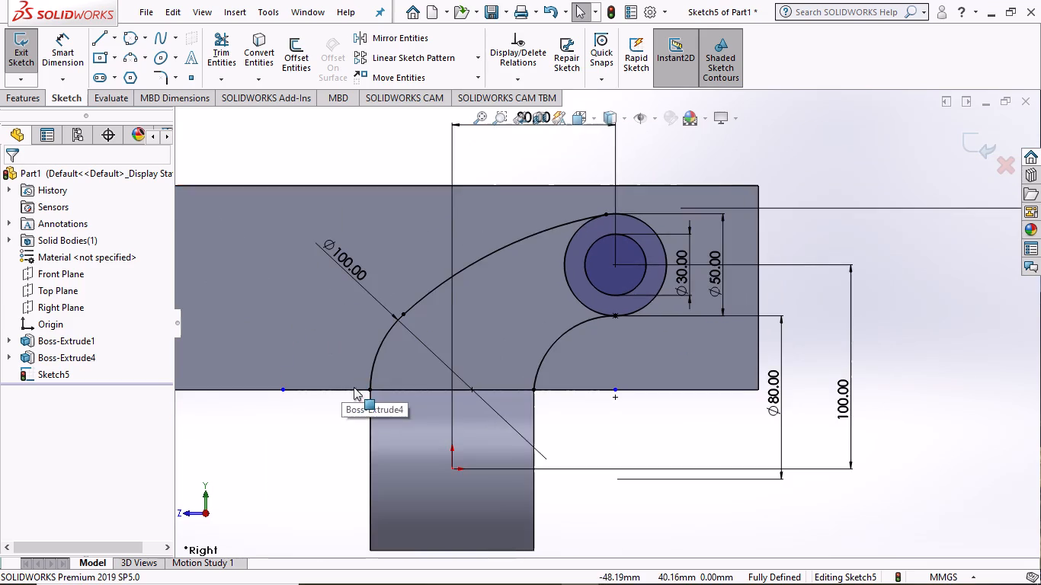
pyautogui.scroll(1, 367, 389)
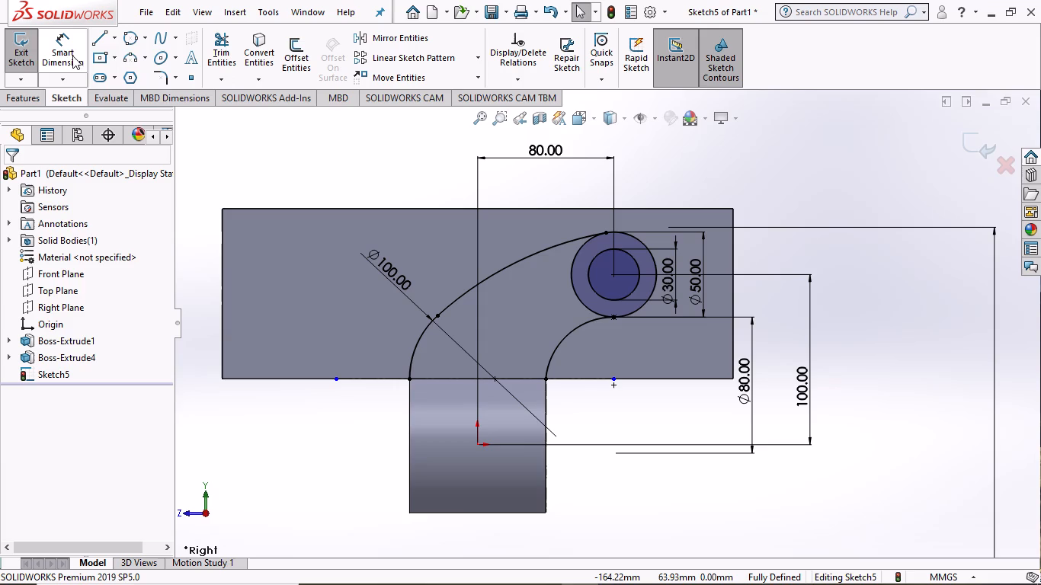
pyautogui.scroll(1, 253, 328)
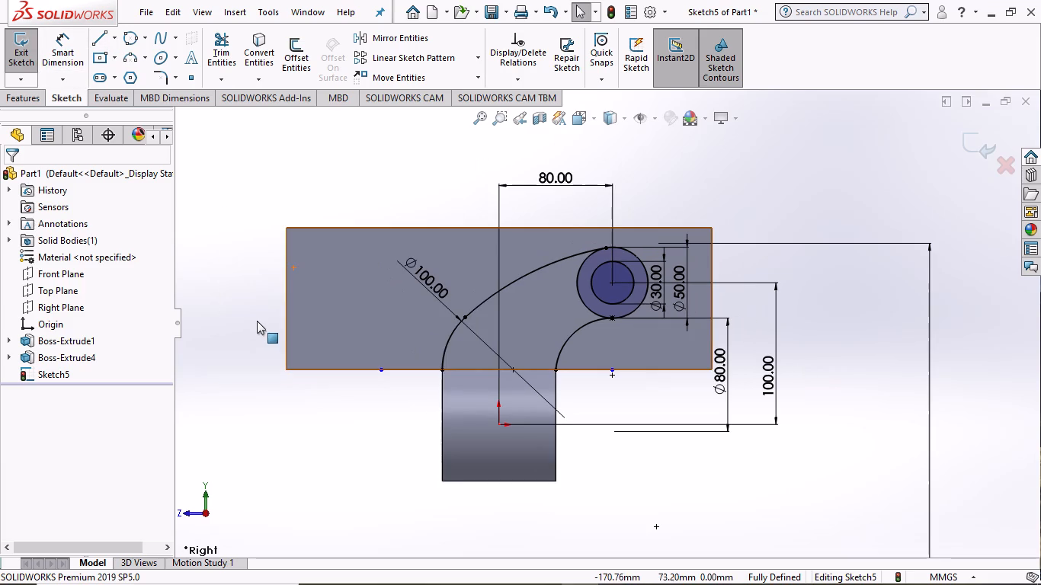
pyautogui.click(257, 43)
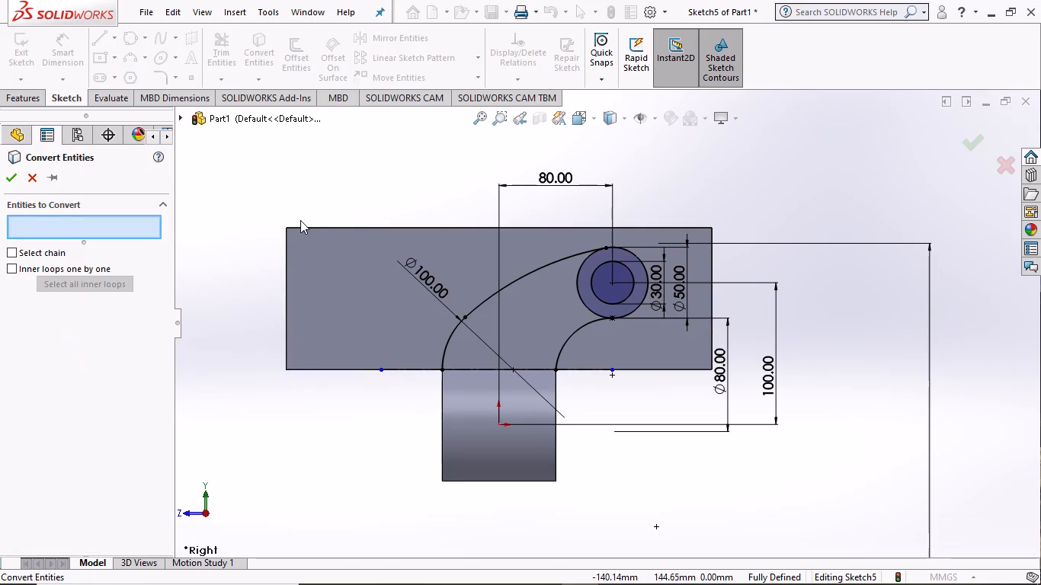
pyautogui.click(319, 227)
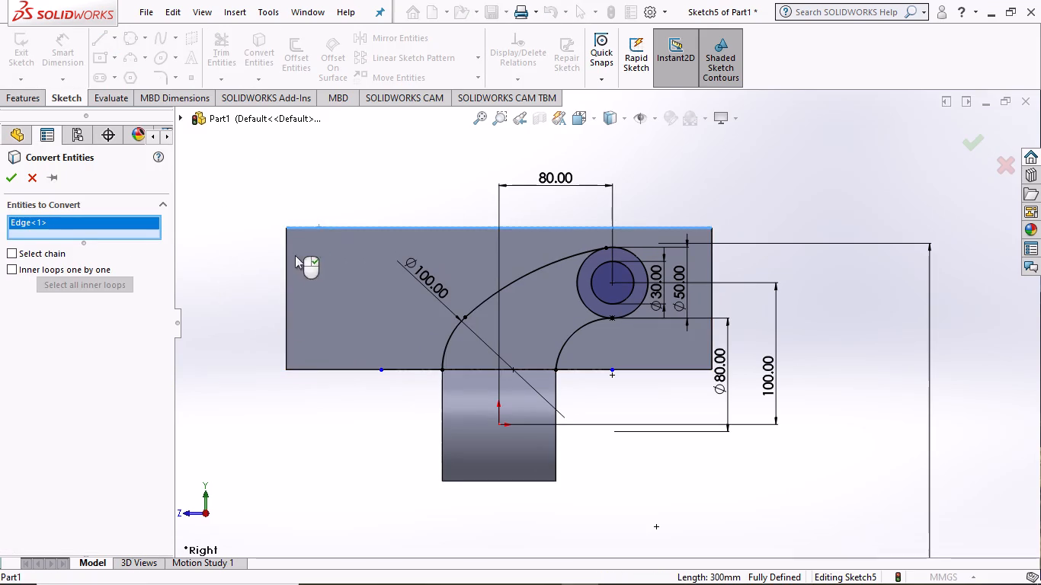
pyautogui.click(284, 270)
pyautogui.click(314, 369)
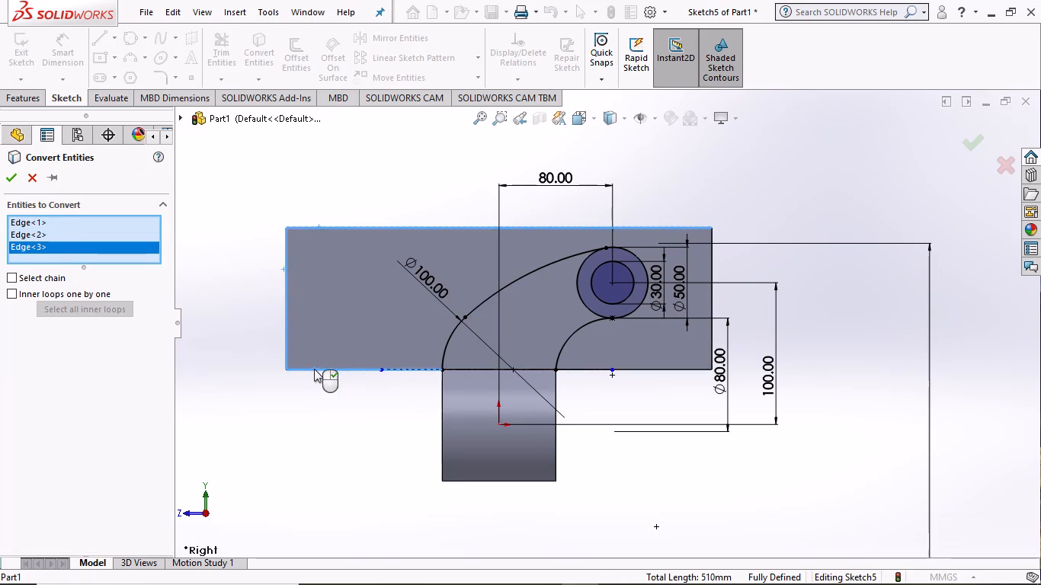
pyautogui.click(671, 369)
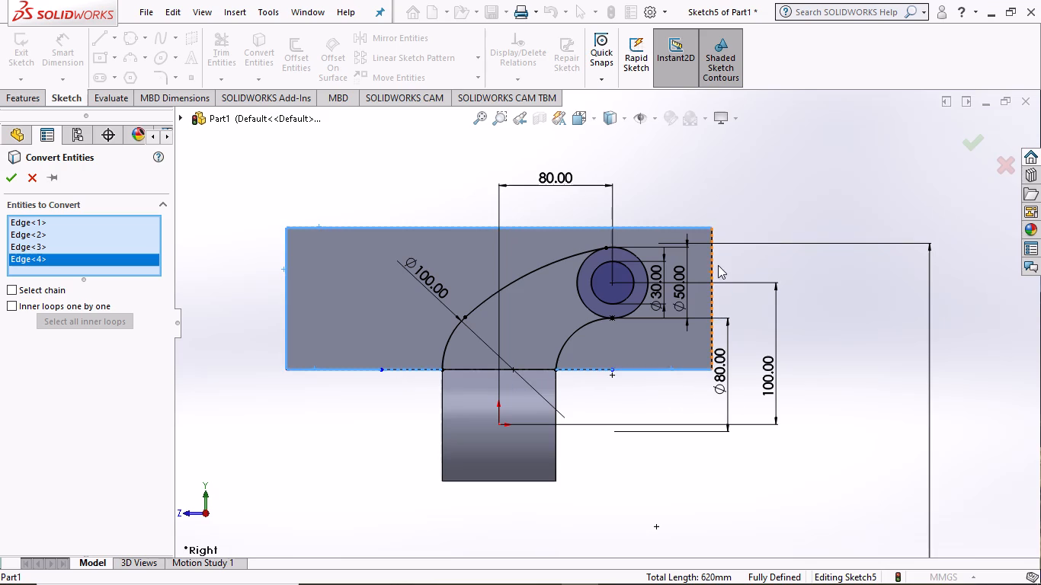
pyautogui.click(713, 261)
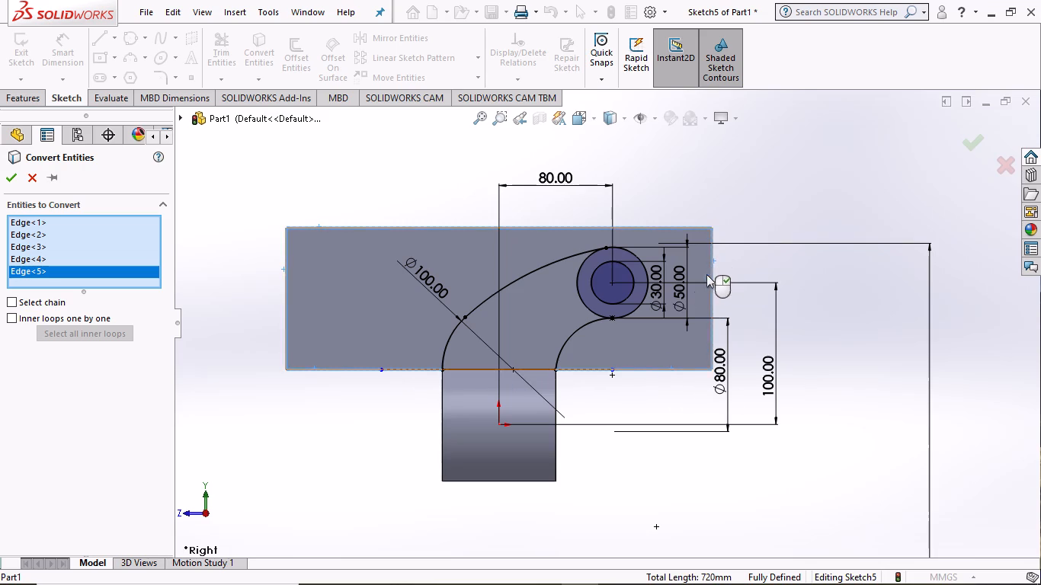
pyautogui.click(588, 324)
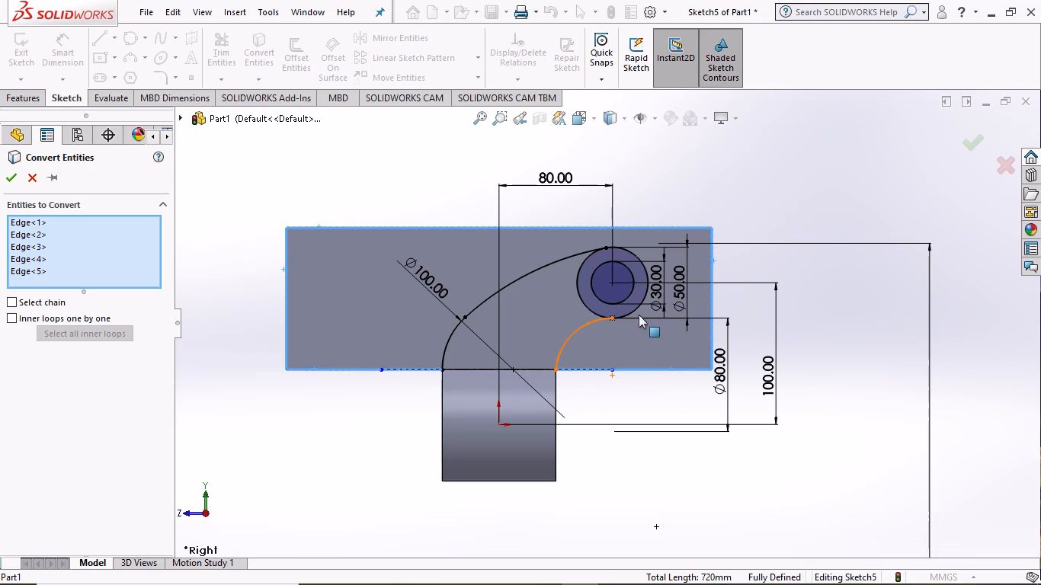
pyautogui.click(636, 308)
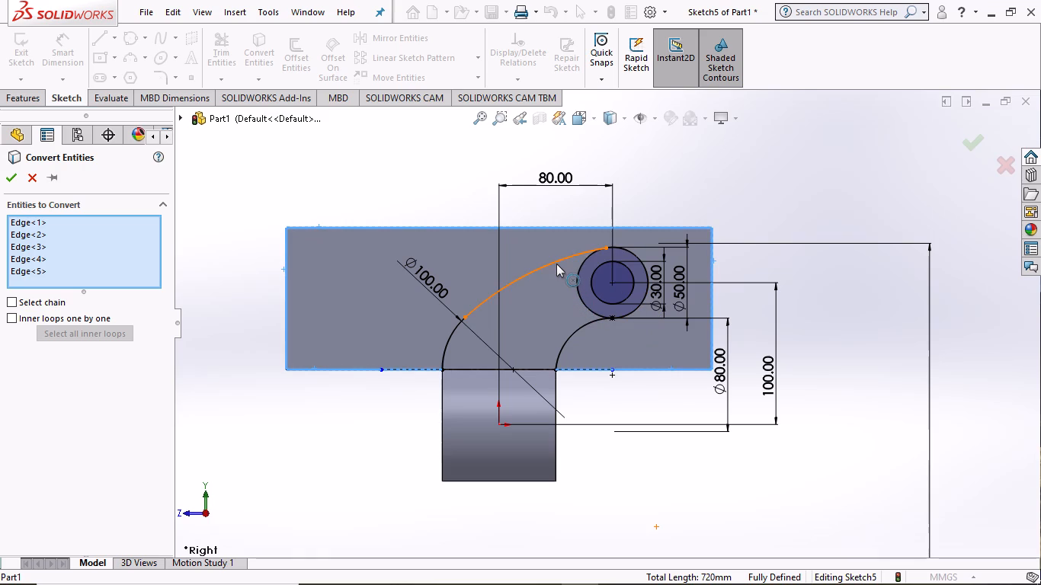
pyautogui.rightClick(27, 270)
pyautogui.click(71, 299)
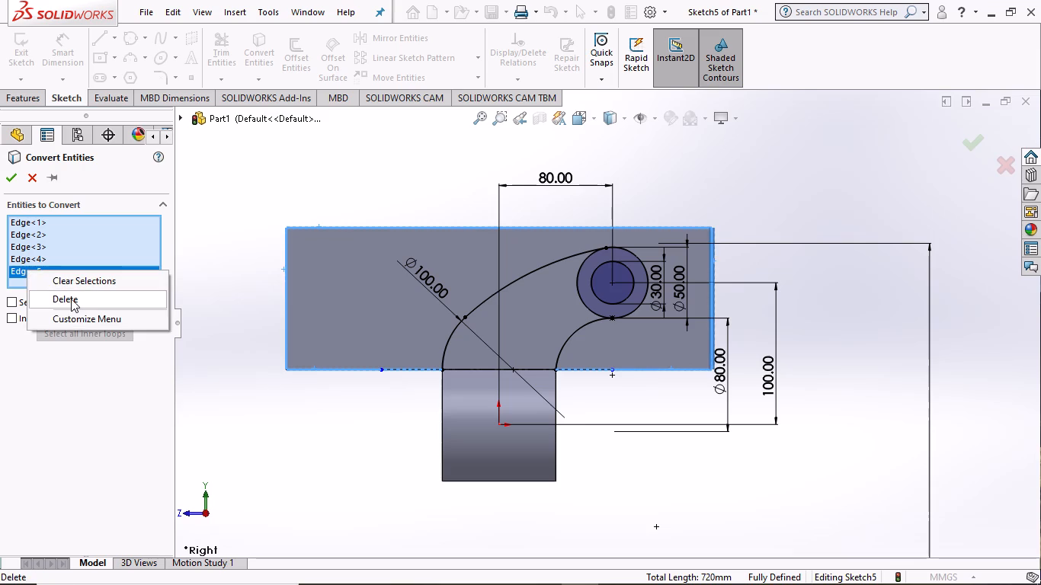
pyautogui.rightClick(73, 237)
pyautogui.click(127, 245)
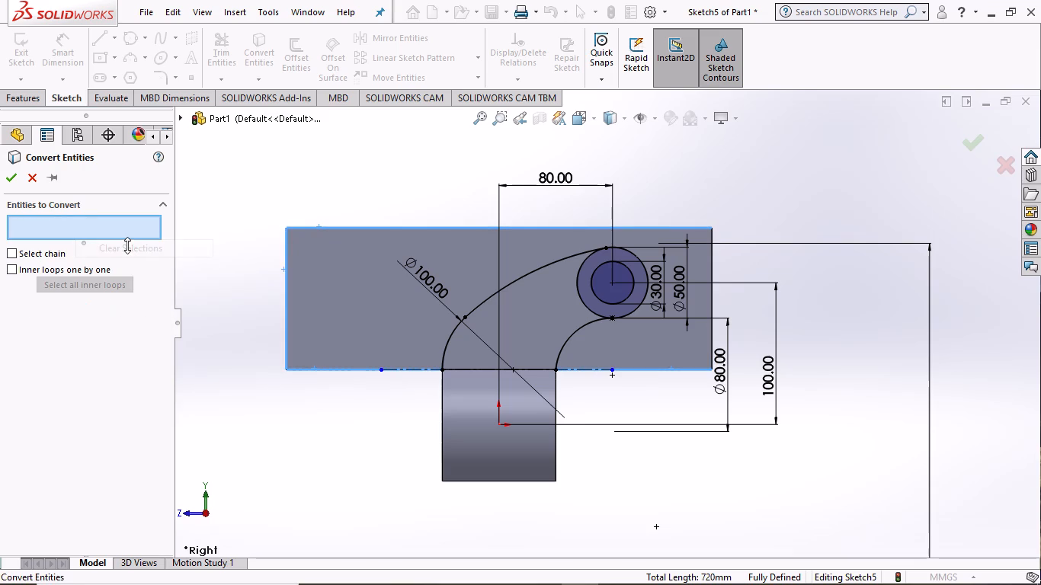
# Convert the rectangular arm block's top edge, lower edges and both side edges into sketch lines with Convert Entities.
pyautogui.click(287, 267)
pyautogui.click(329, 225)
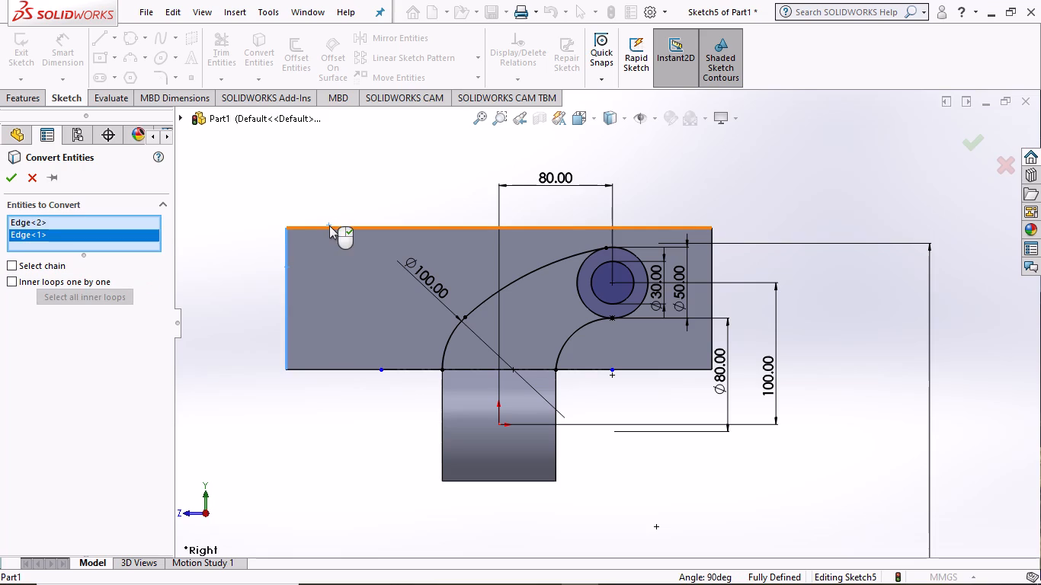
pyautogui.click(328, 368)
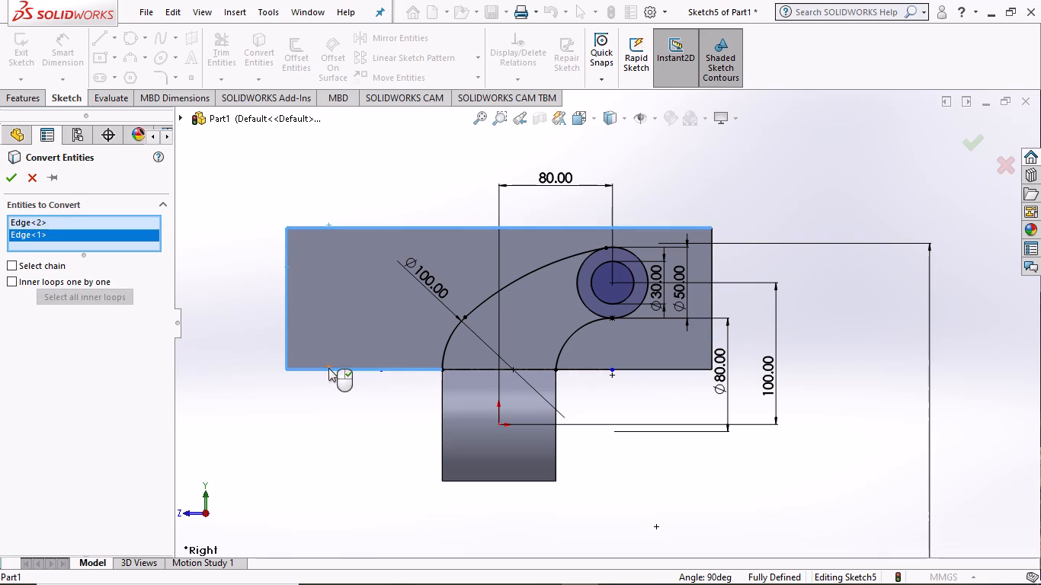
pyautogui.click(657, 368)
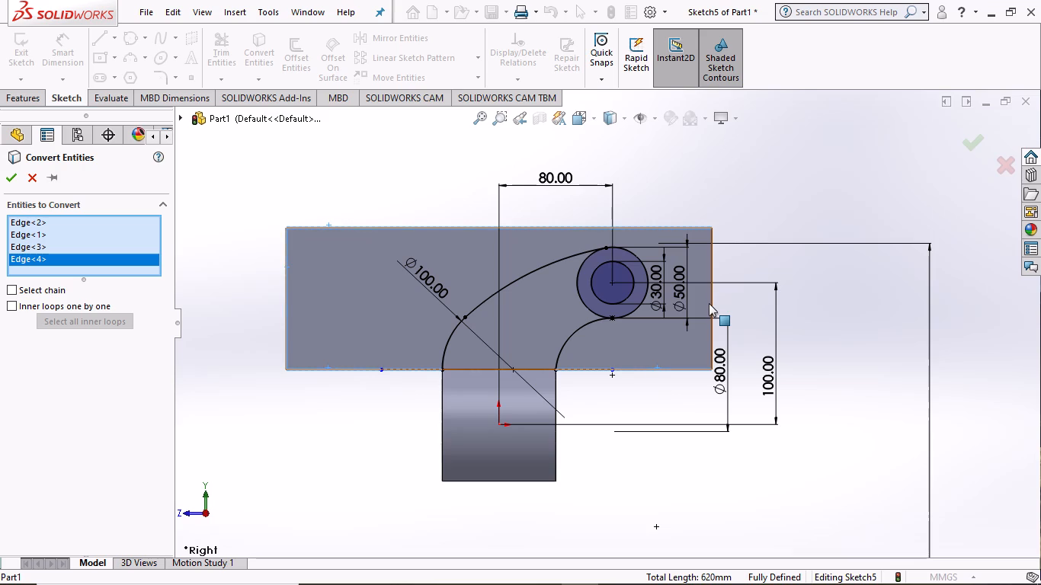
pyautogui.click(709, 295)
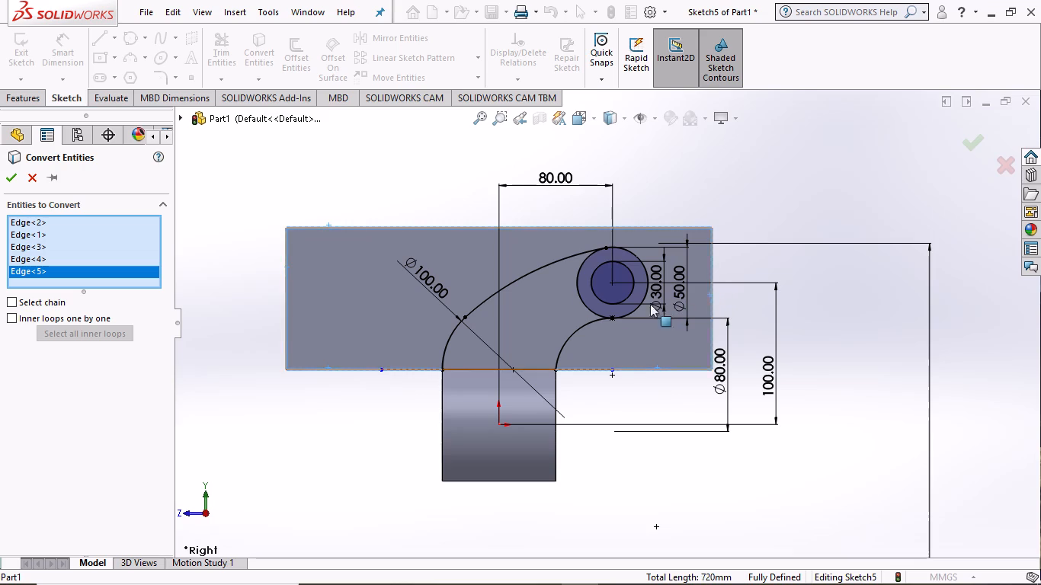
pyautogui.click(5, 174)
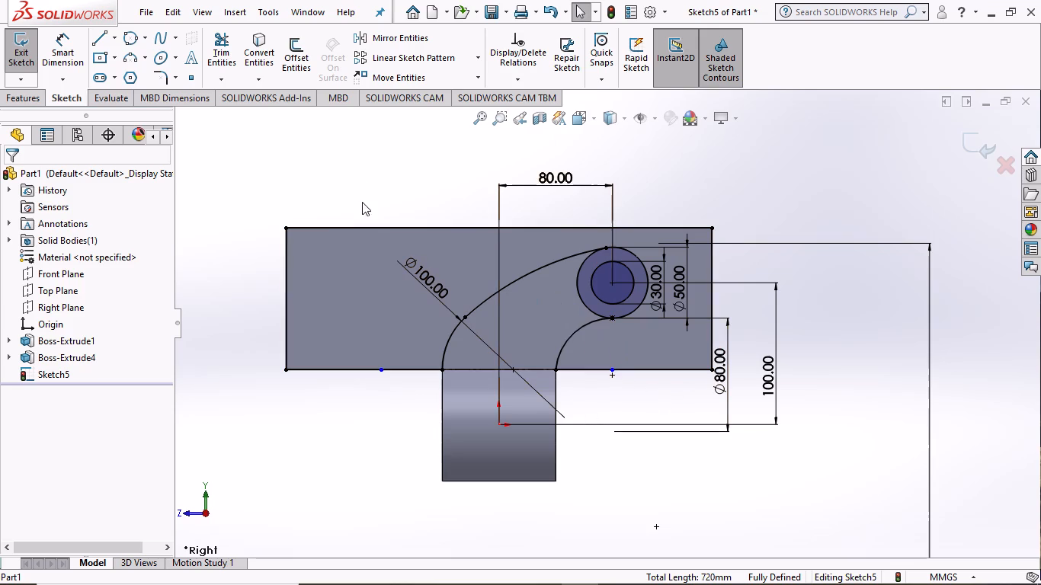
# Trim the arc of the ring's 50 mm outer circle that lies inside the curved arm profile.
pyautogui.click(203, 53)
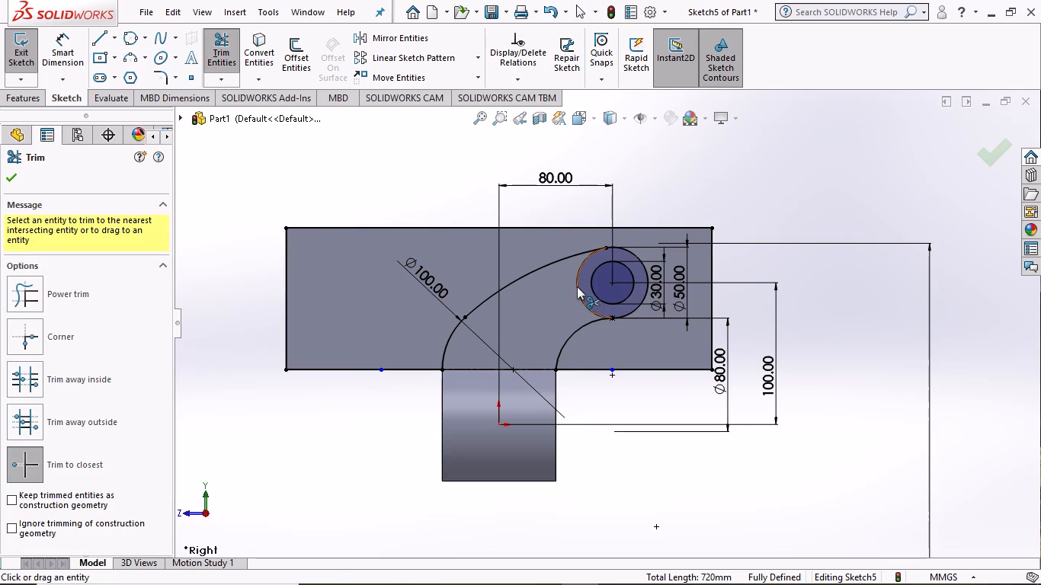
pyautogui.click(576, 283)
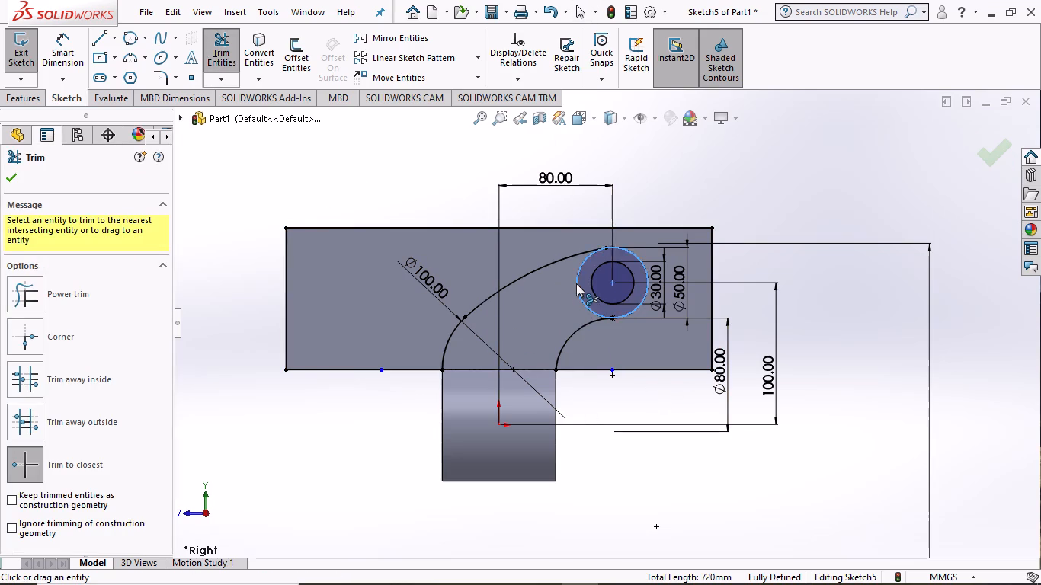
pyautogui.click(11, 178)
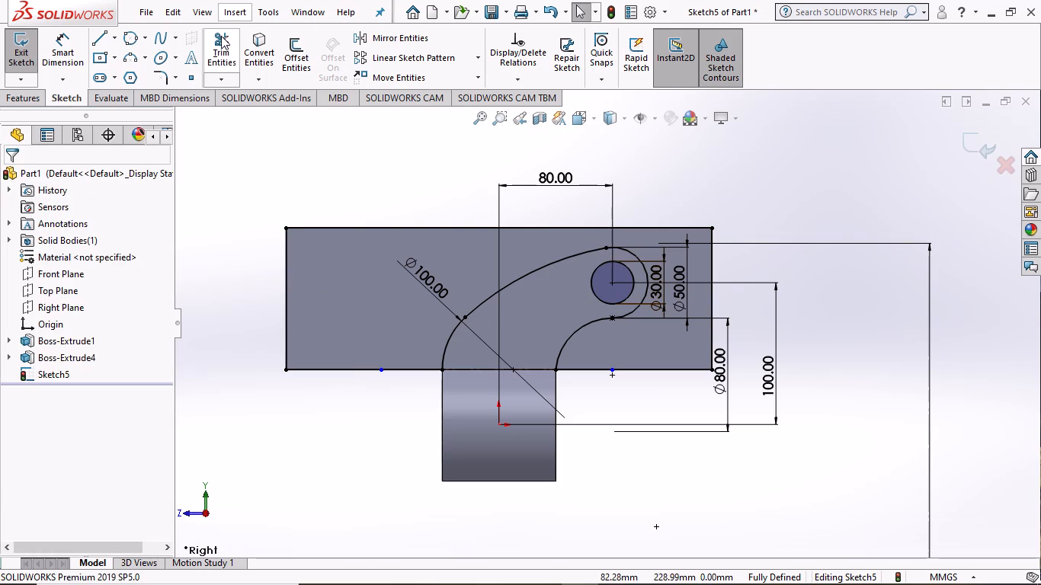
# Extrude-cut the block region surrounding the curved arm profile with the end condition Through All - Both.
pyautogui.click(22, 94)
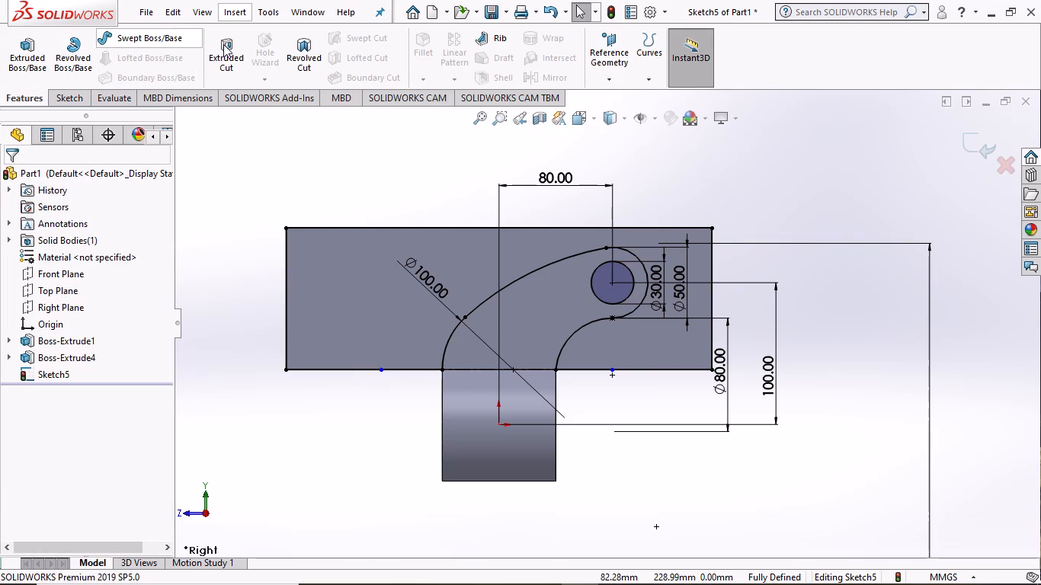
pyautogui.click(228, 53)
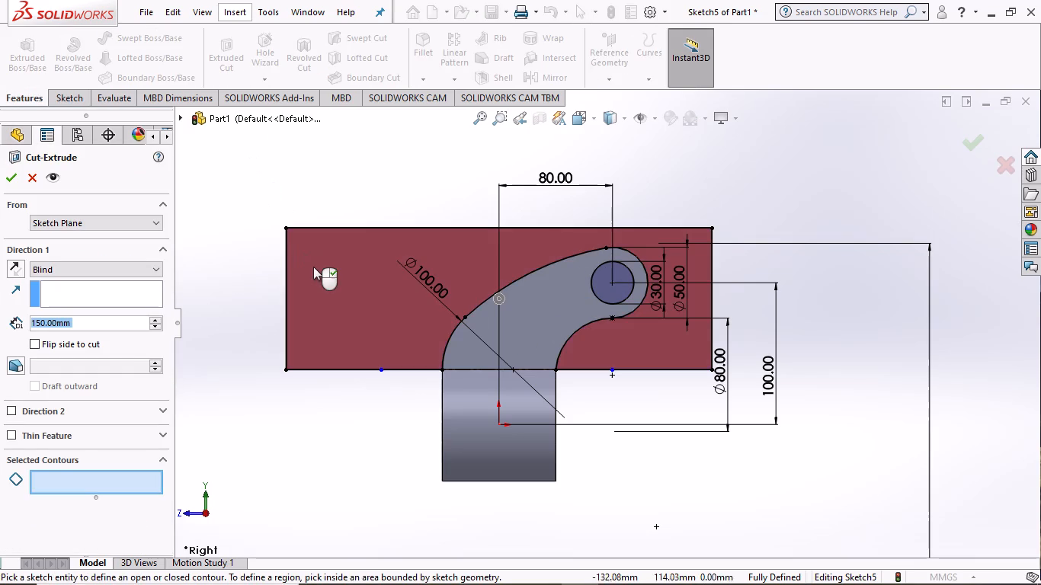
pyautogui.click(319, 280)
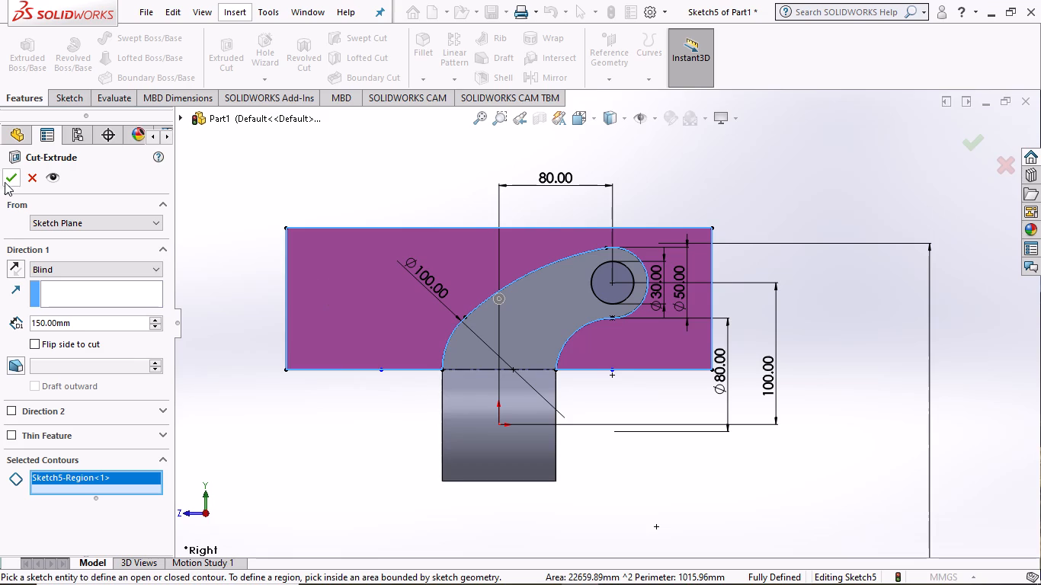
pyautogui.click(155, 264)
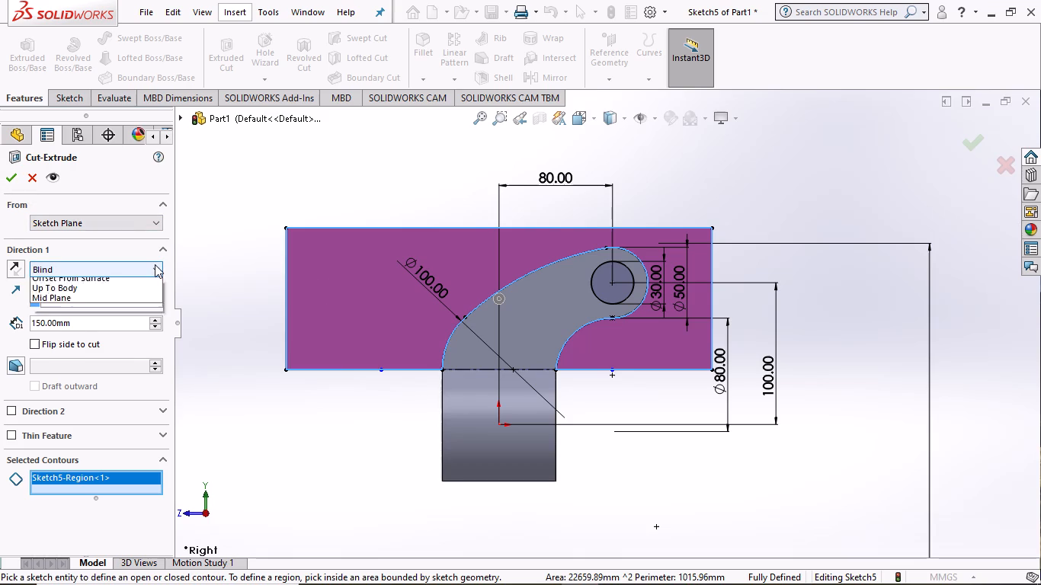
pyautogui.click(121, 304)
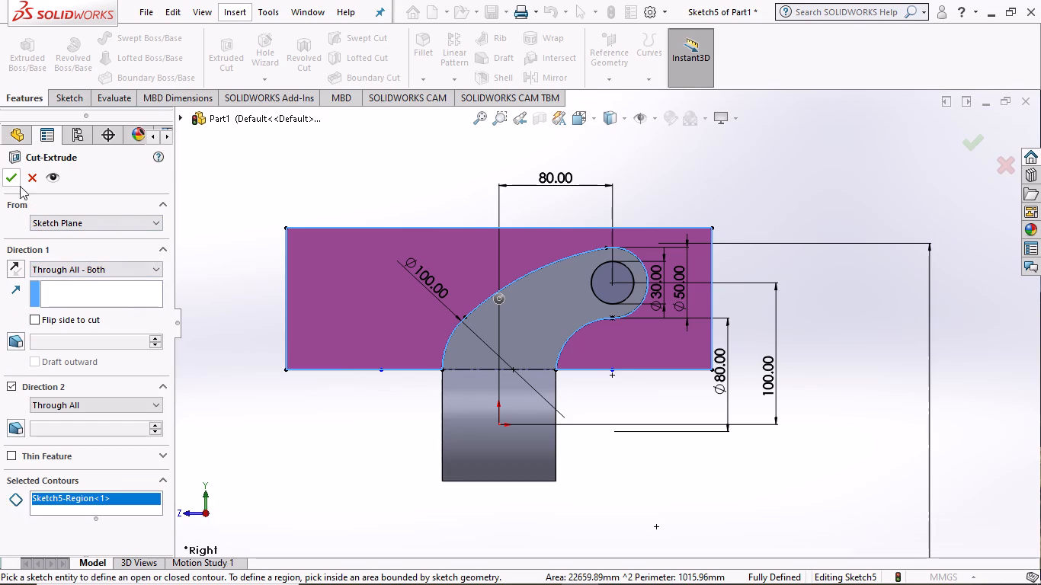
pyautogui.moveTo(209, 248); pyautogui.dragTo(319, 283, button='middle')
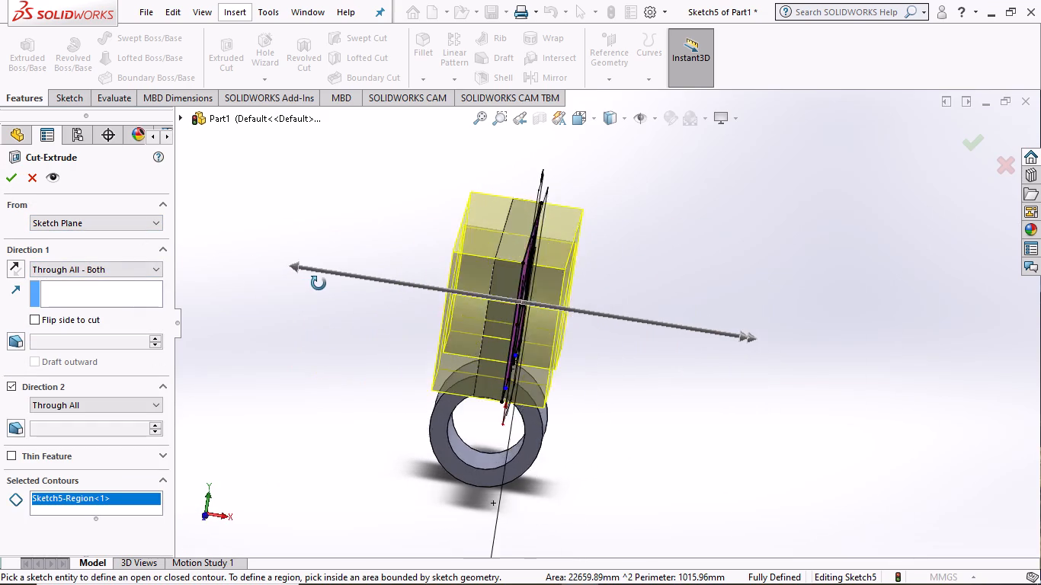
pyautogui.moveTo(319, 283); pyautogui.dragTo(324, 281, button='middle')
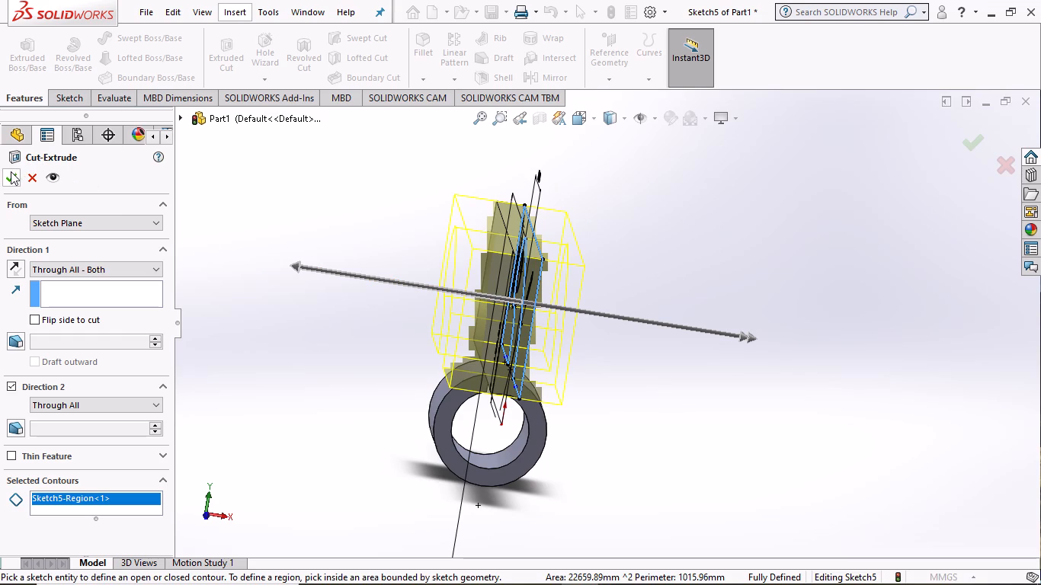
pyautogui.click(11, 171)
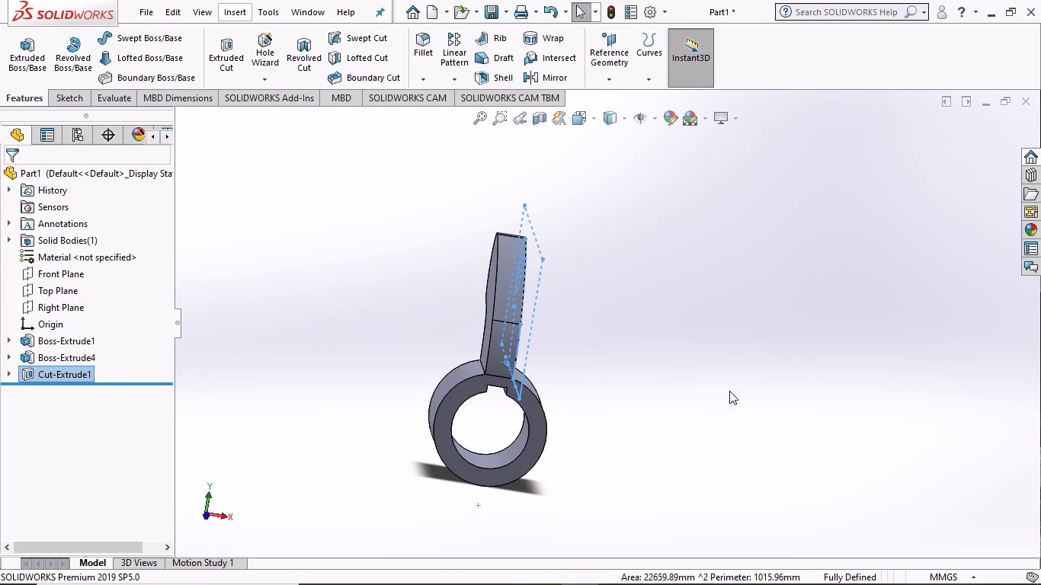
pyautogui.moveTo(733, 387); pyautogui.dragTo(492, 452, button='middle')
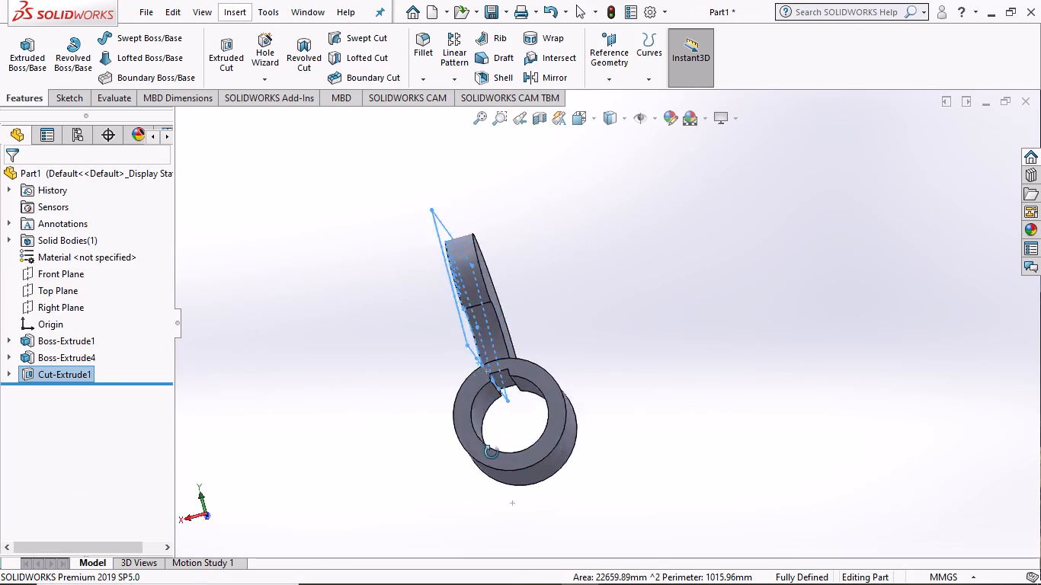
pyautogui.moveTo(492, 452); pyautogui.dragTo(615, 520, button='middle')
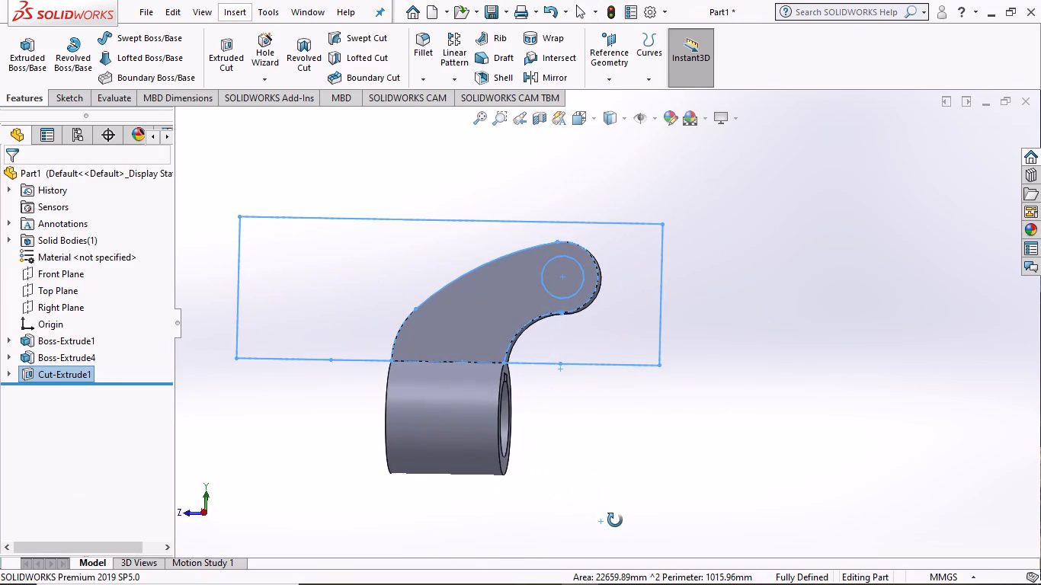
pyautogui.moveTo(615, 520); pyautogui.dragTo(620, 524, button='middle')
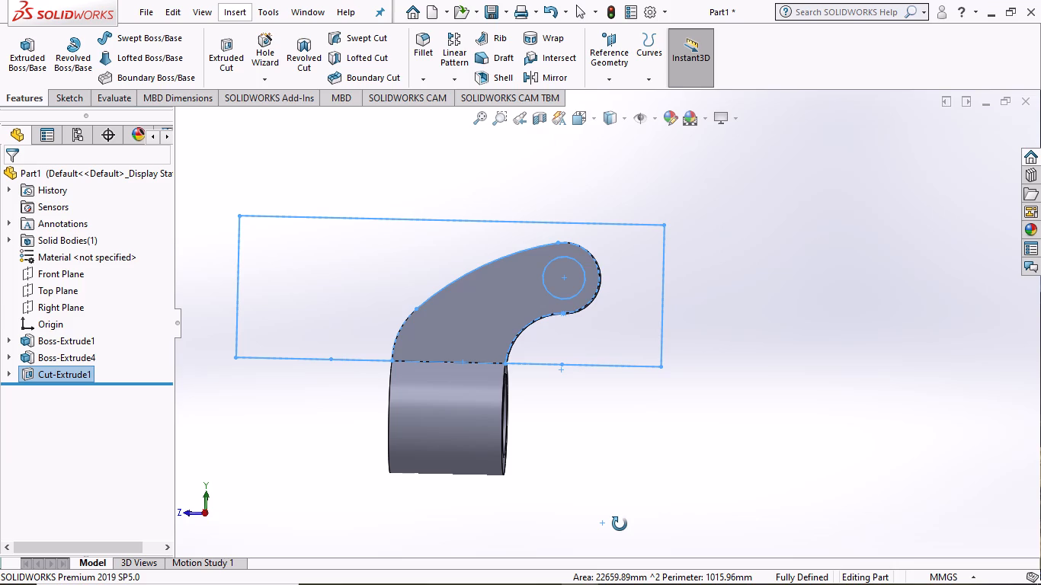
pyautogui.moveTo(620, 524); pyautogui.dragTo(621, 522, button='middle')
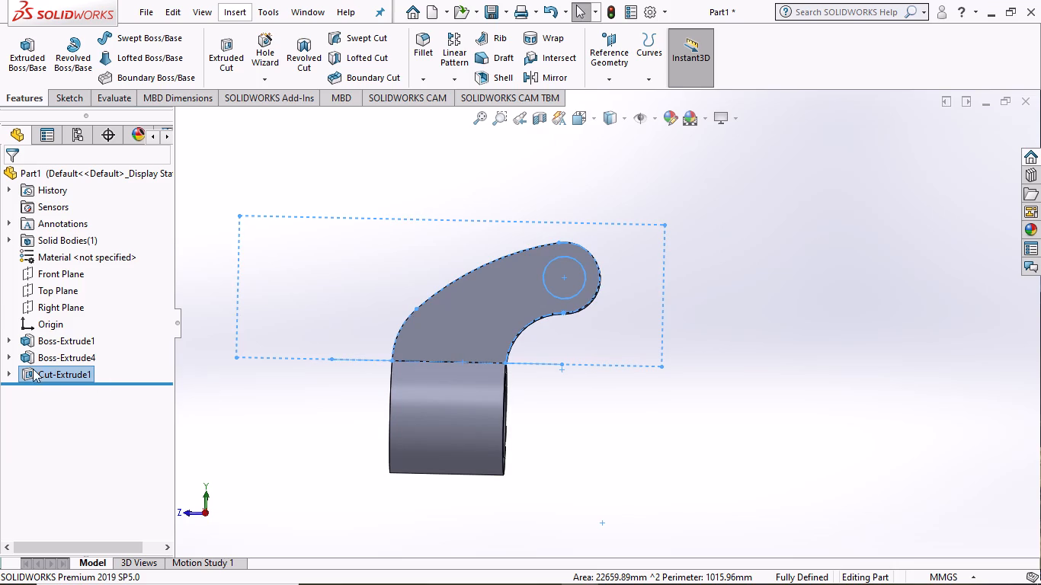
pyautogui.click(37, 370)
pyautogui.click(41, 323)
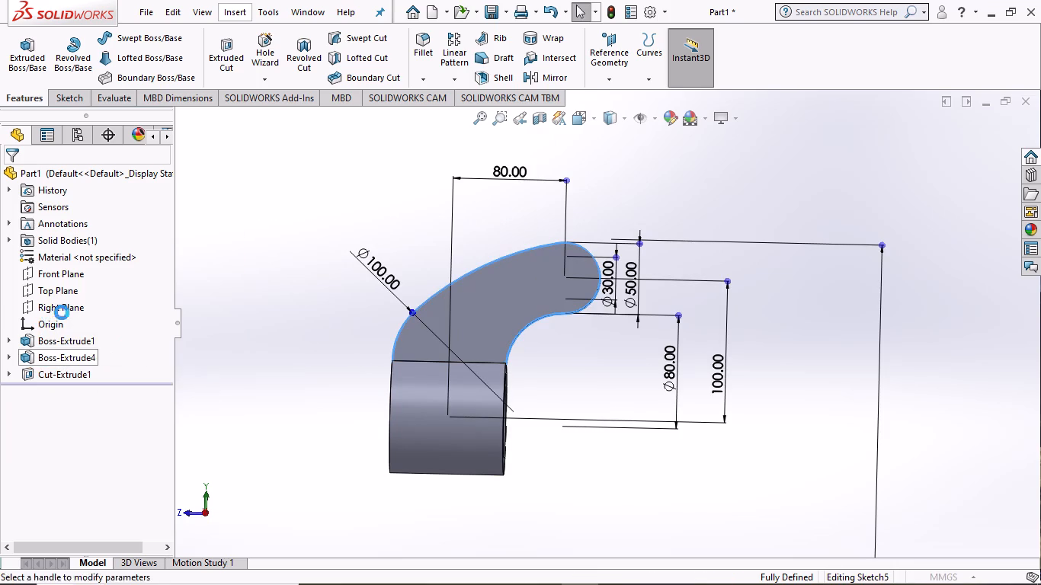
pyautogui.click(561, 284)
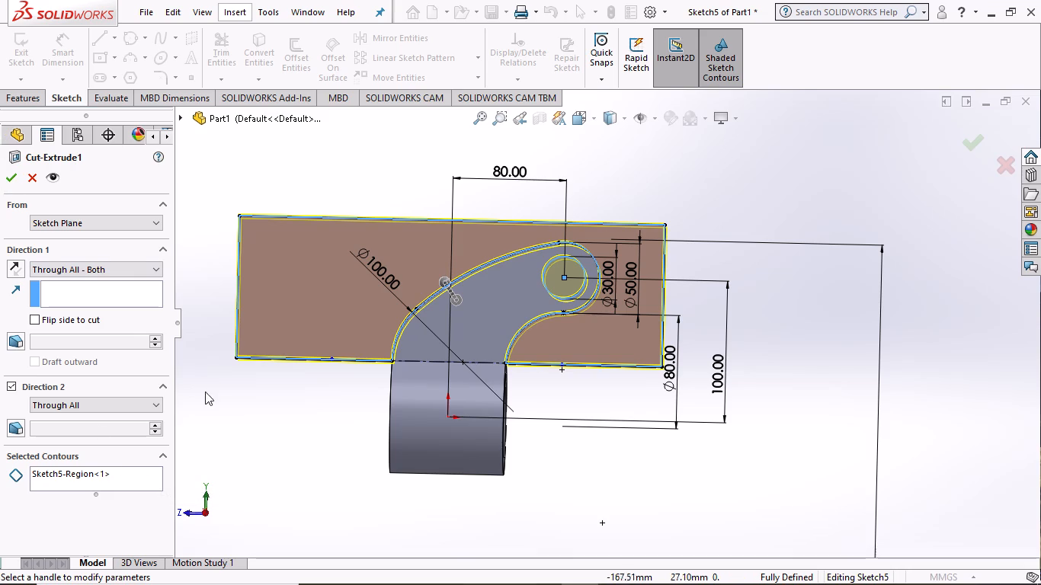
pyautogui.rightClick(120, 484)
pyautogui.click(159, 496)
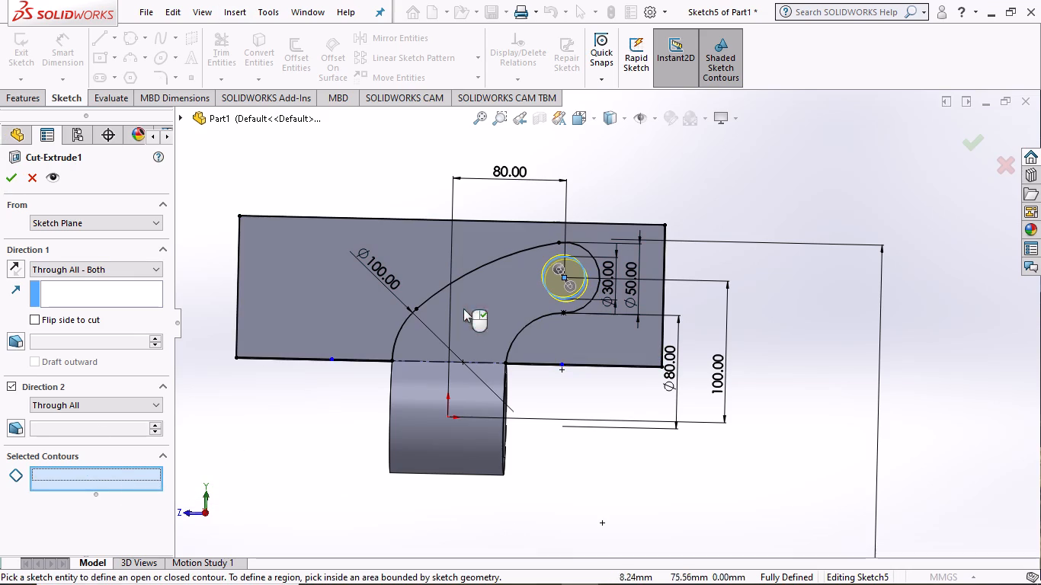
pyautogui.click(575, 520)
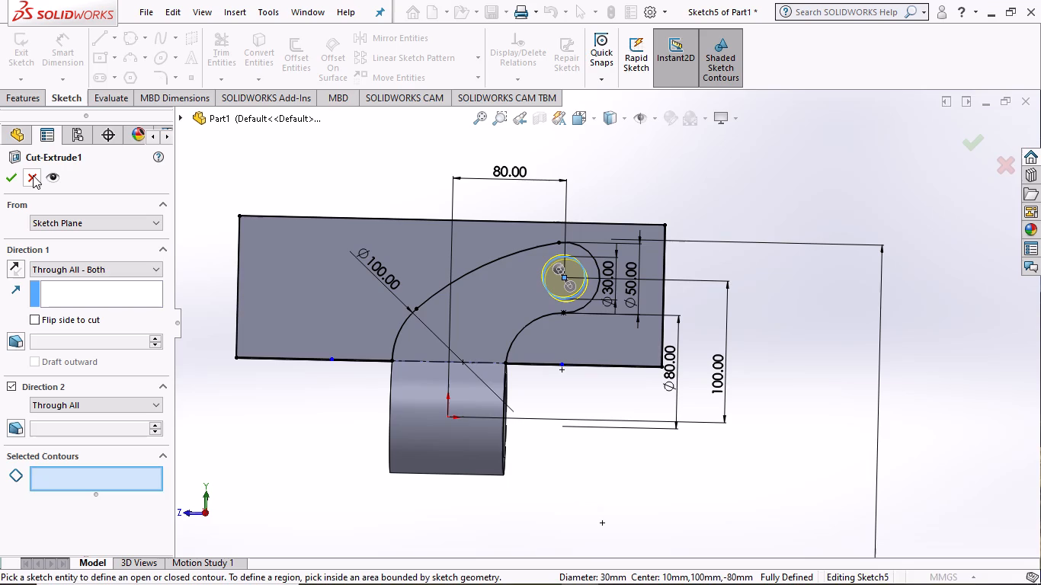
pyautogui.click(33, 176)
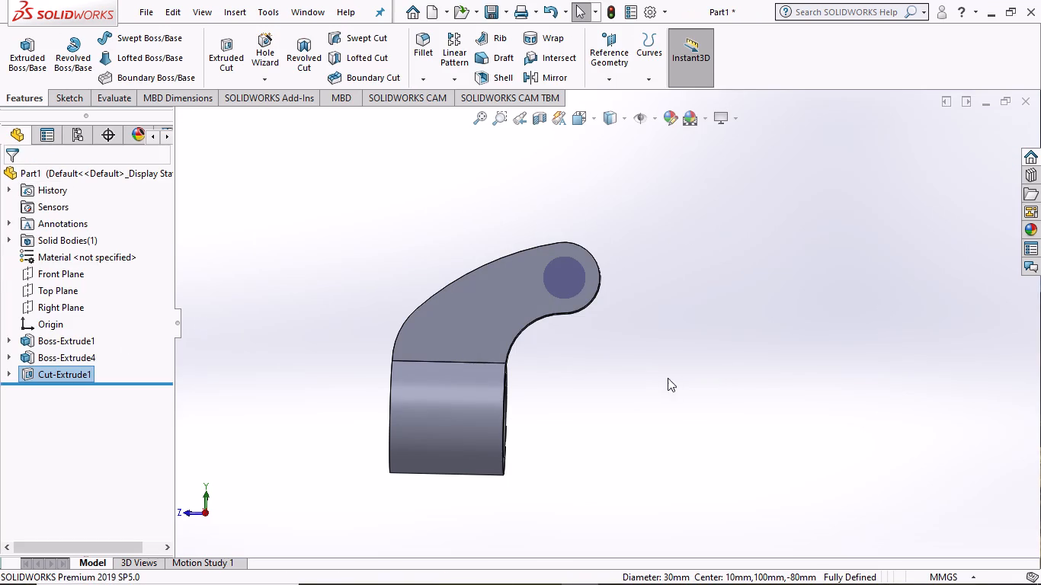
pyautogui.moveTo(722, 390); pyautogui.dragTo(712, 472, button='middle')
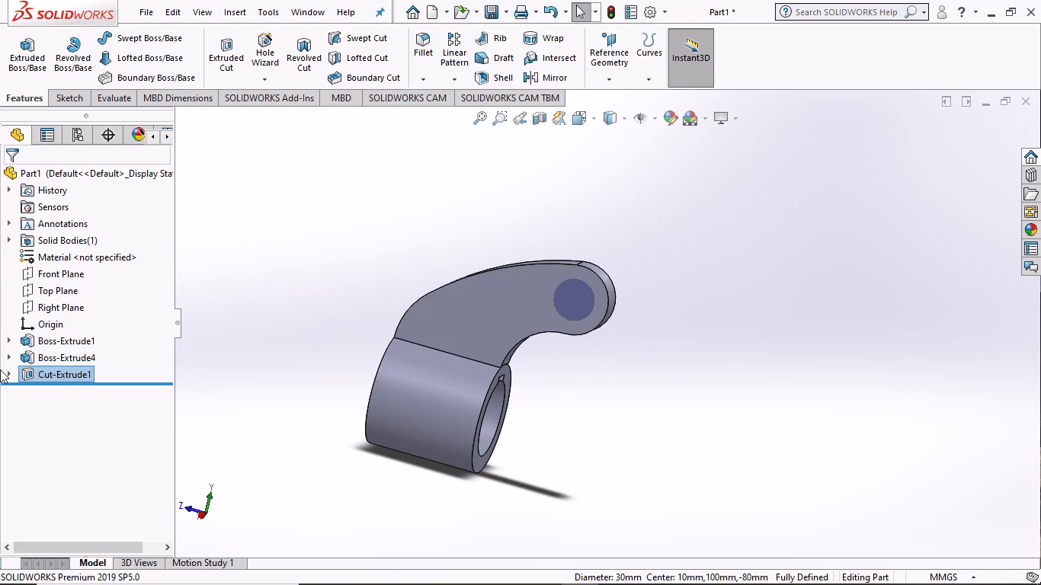
# Edit the arm's cut-extrude to add the ring's 30 mm circle as a second contour, cutting the hole Through All - Both.
pyautogui.click(62, 371)
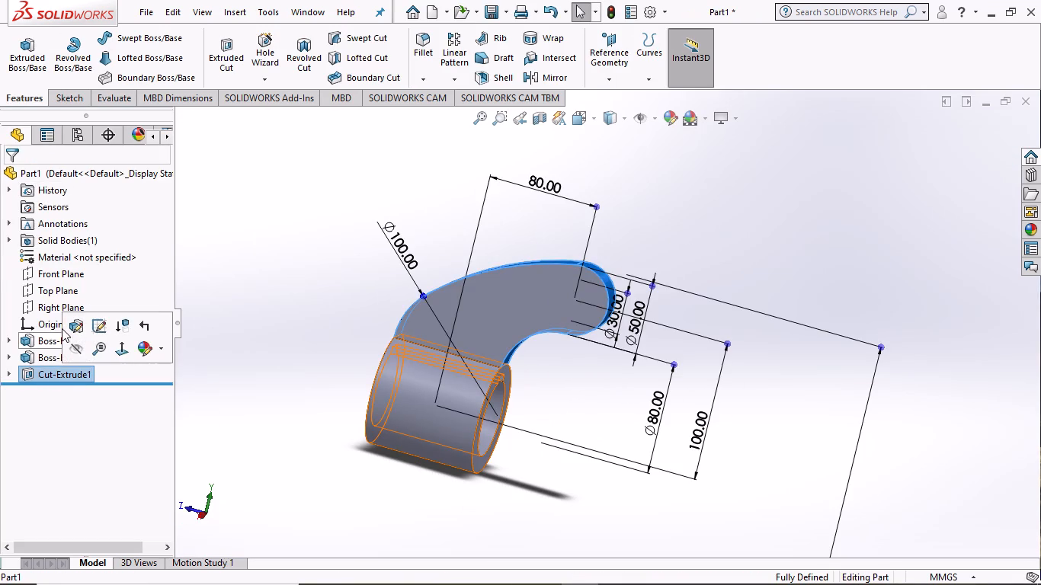
pyautogui.click(69, 323)
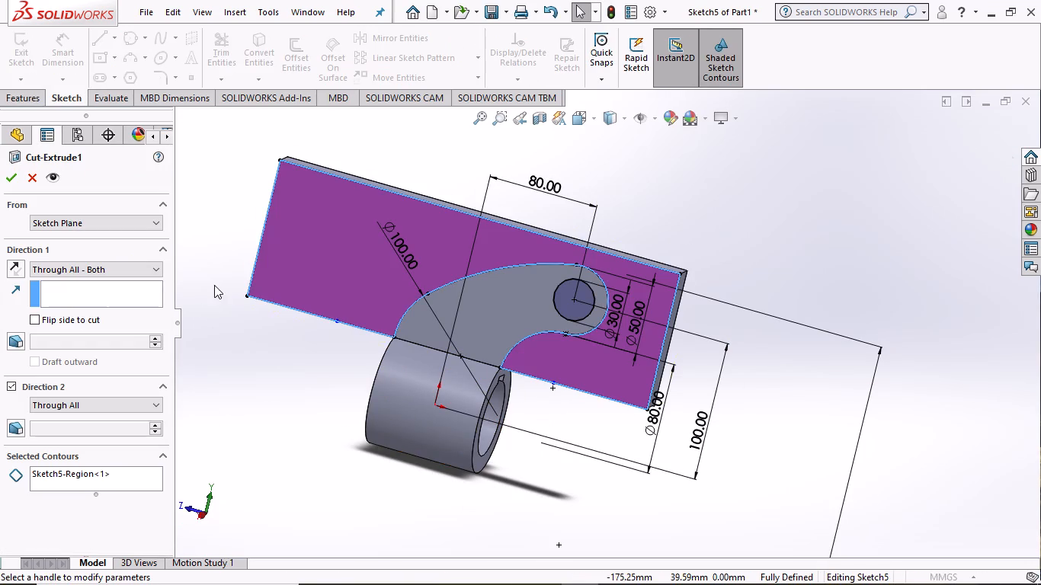
pyautogui.rightClick(119, 475)
pyautogui.click(168, 481)
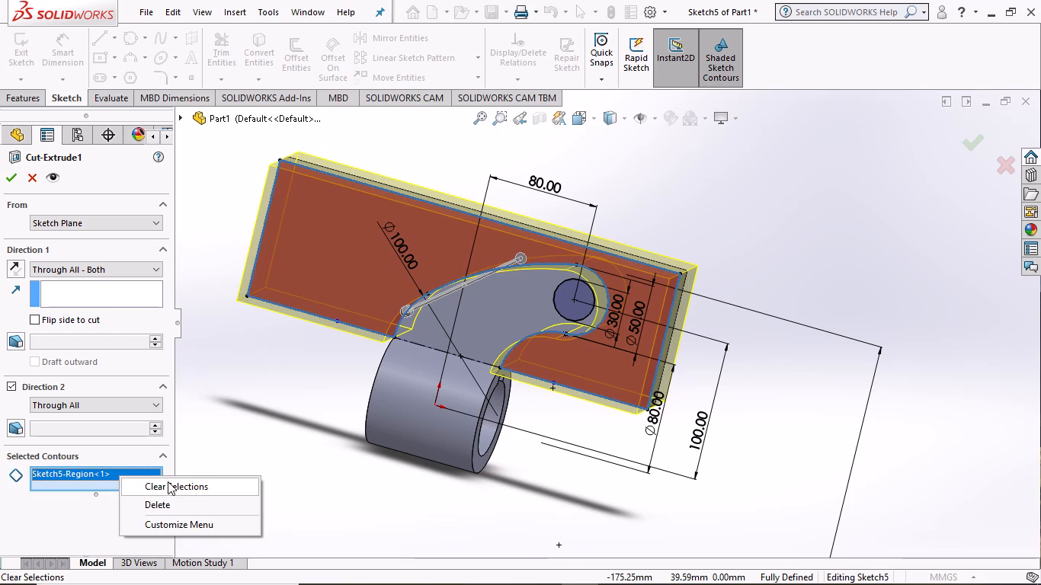
pyautogui.click(315, 279)
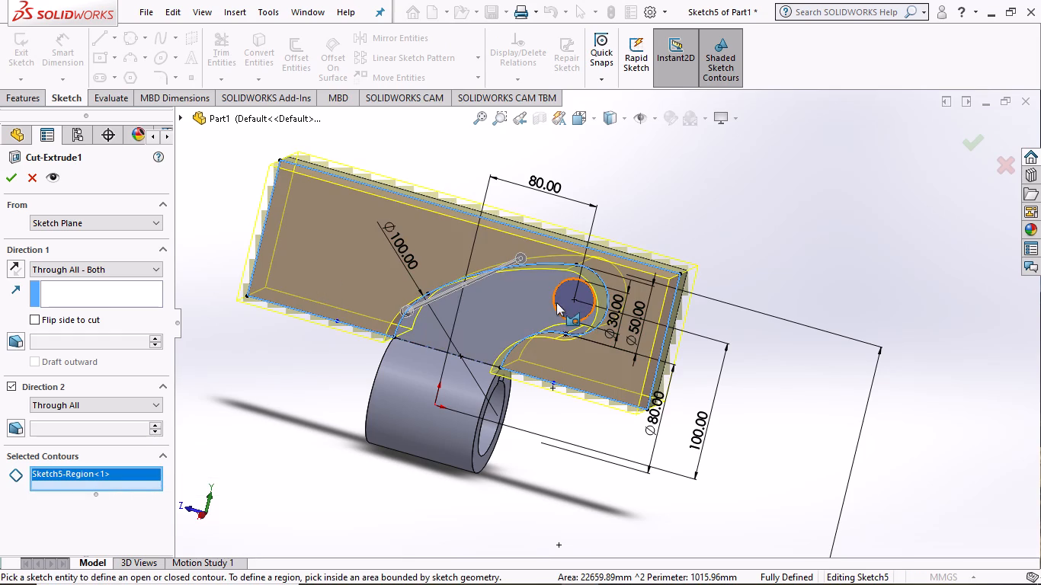
pyautogui.click(560, 296)
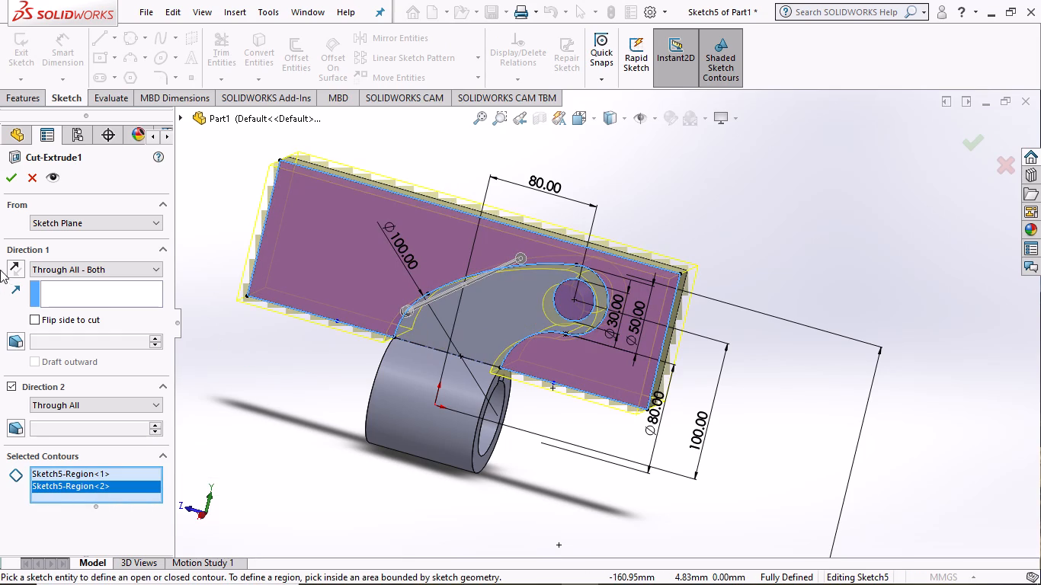
pyautogui.click(9, 174)
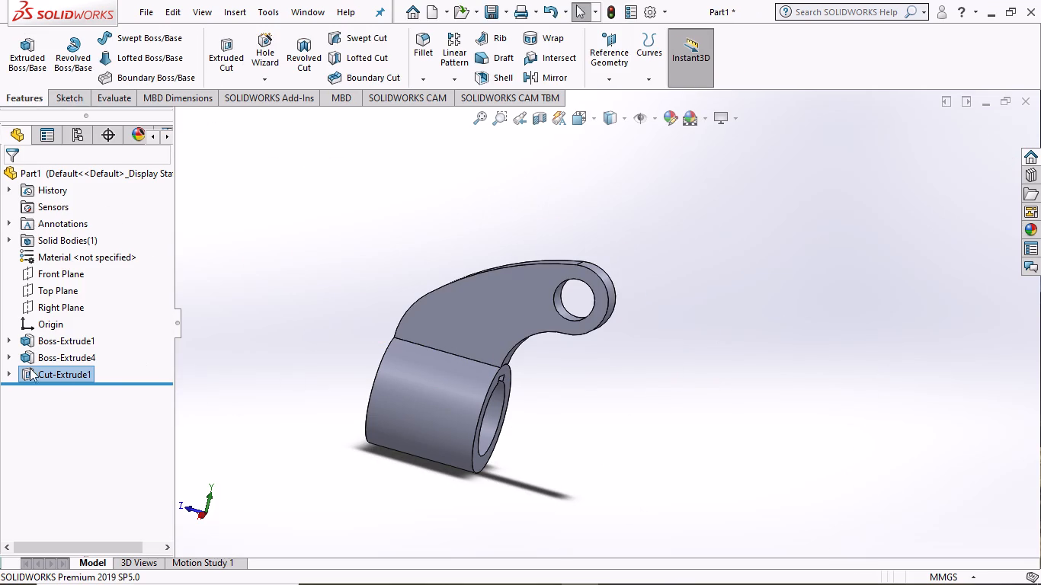
# Examine the sketches belonging to the two boss-extrudes and the cut, and inspect the keyed hub and curved arm from several angles.
pyautogui.click(9, 369)
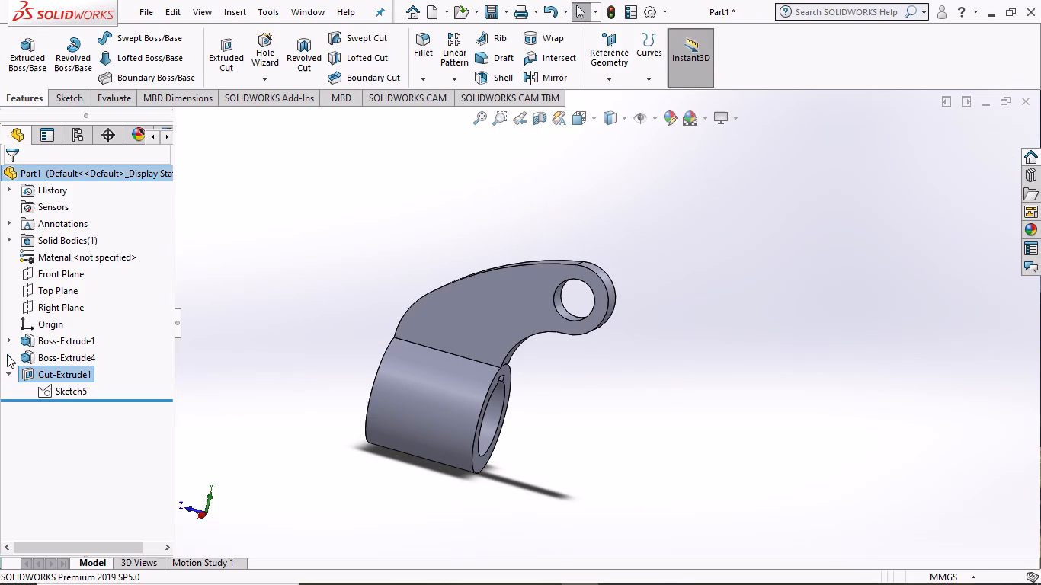
pyautogui.click(7, 354)
pyautogui.click(8, 335)
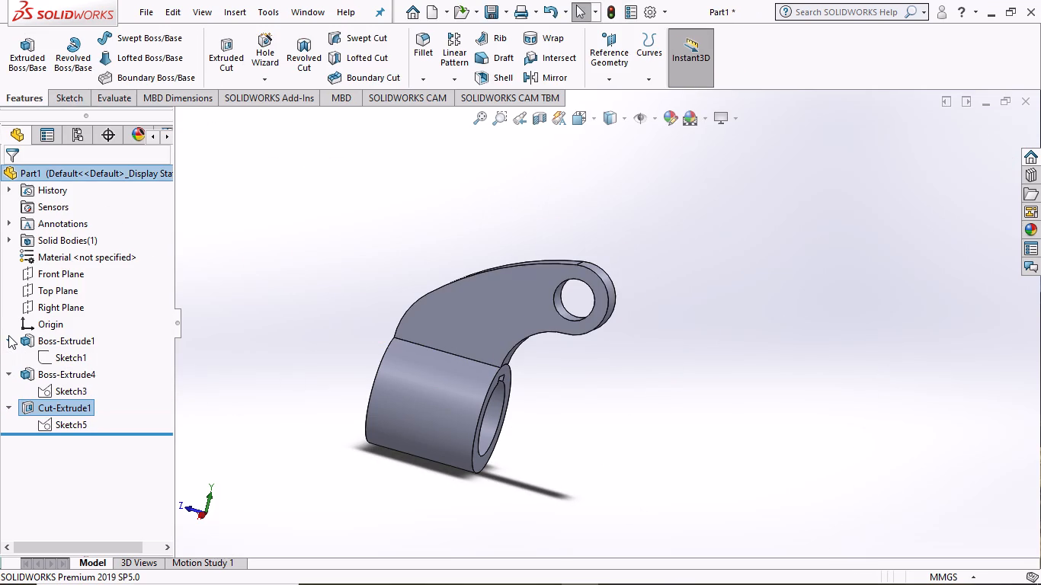
pyautogui.click(233, 331)
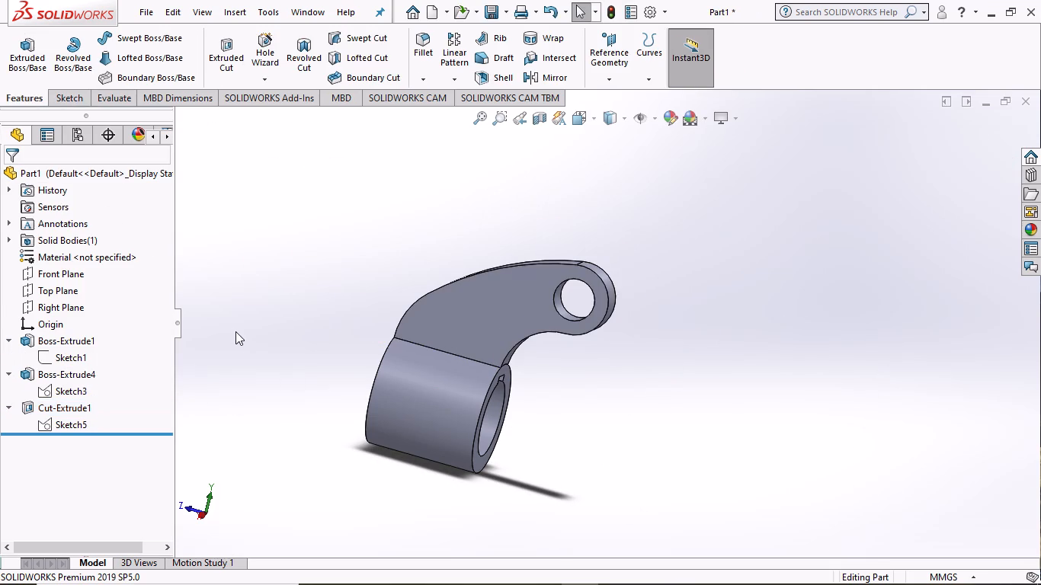
pyautogui.click(11, 403)
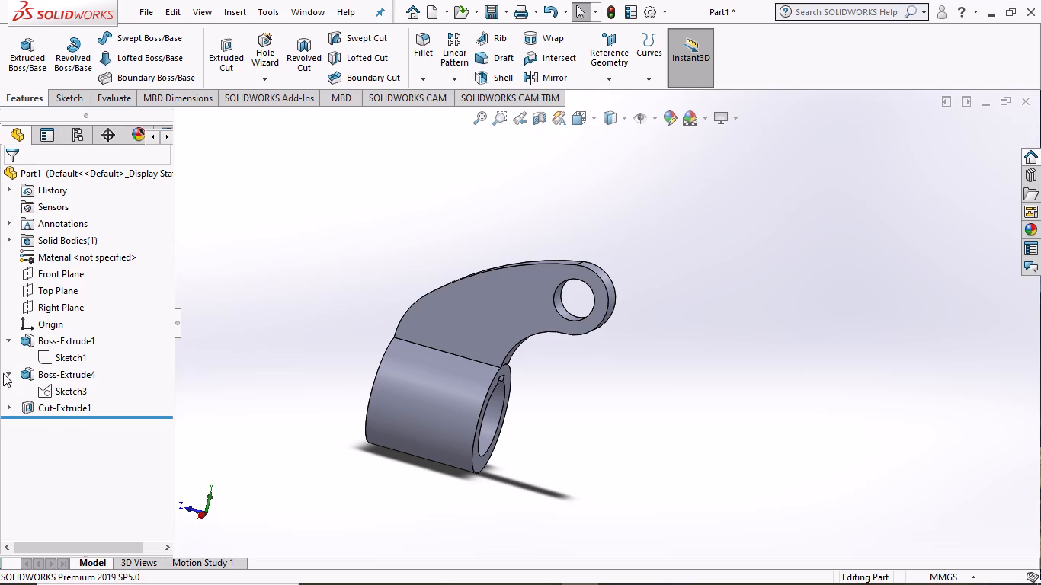
pyautogui.click(8, 367)
pyautogui.click(5, 334)
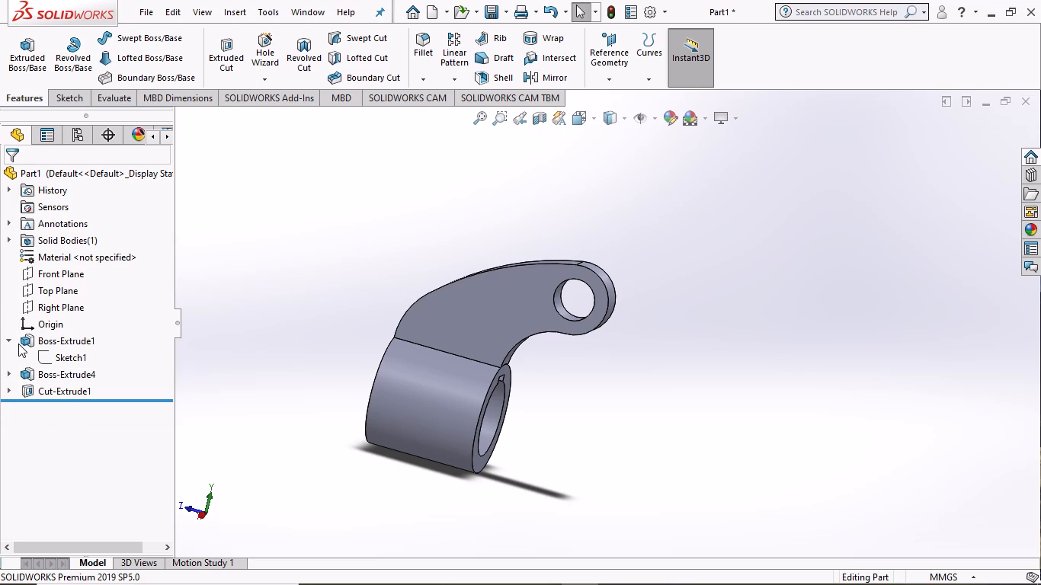
pyautogui.click(10, 340)
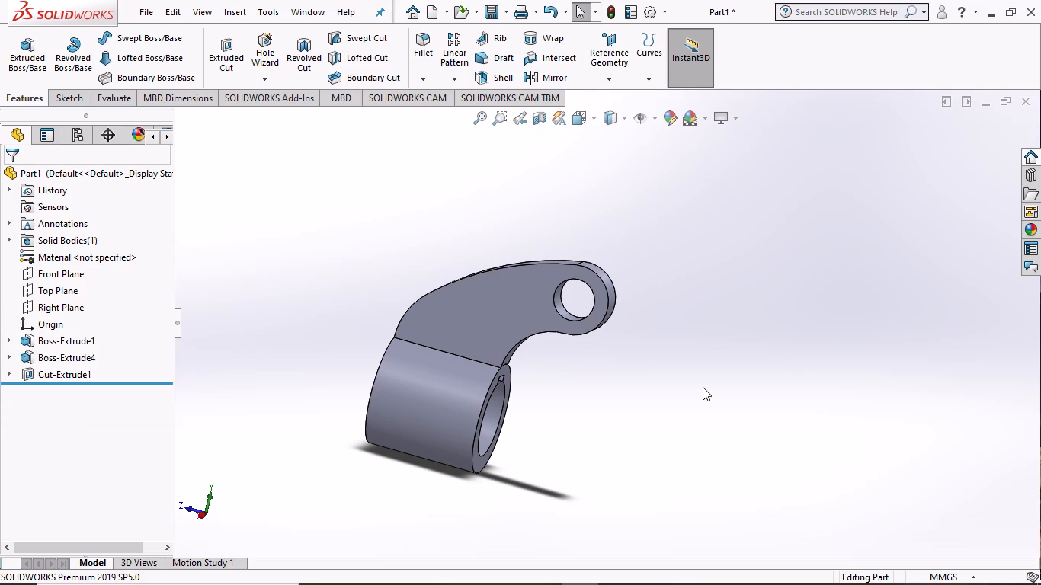
pyautogui.moveTo(704, 387); pyautogui.dragTo(549, 479, button='middle')
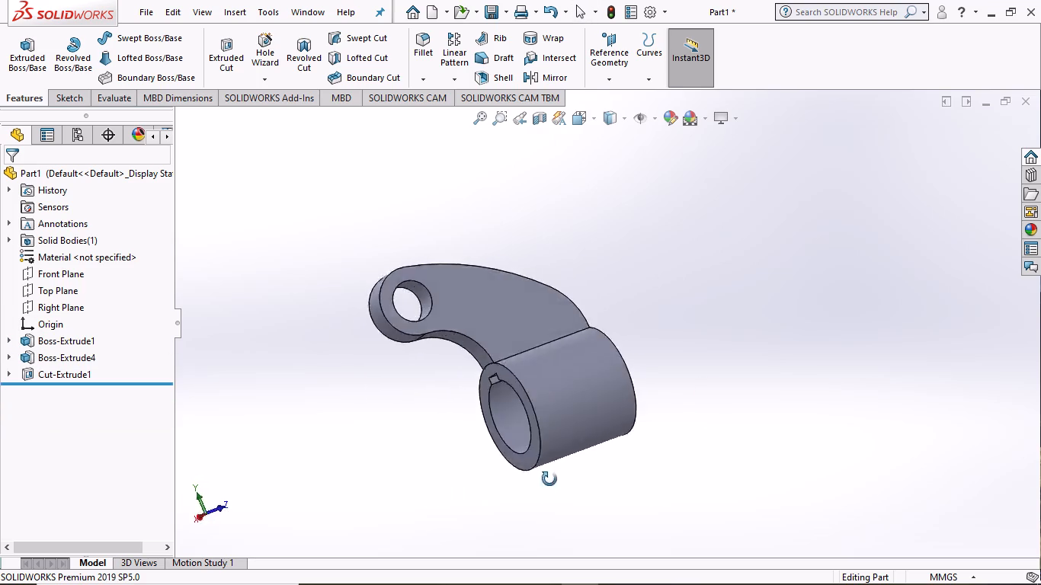
pyautogui.moveTo(549, 479); pyautogui.dragTo(462, 378, button='middle')
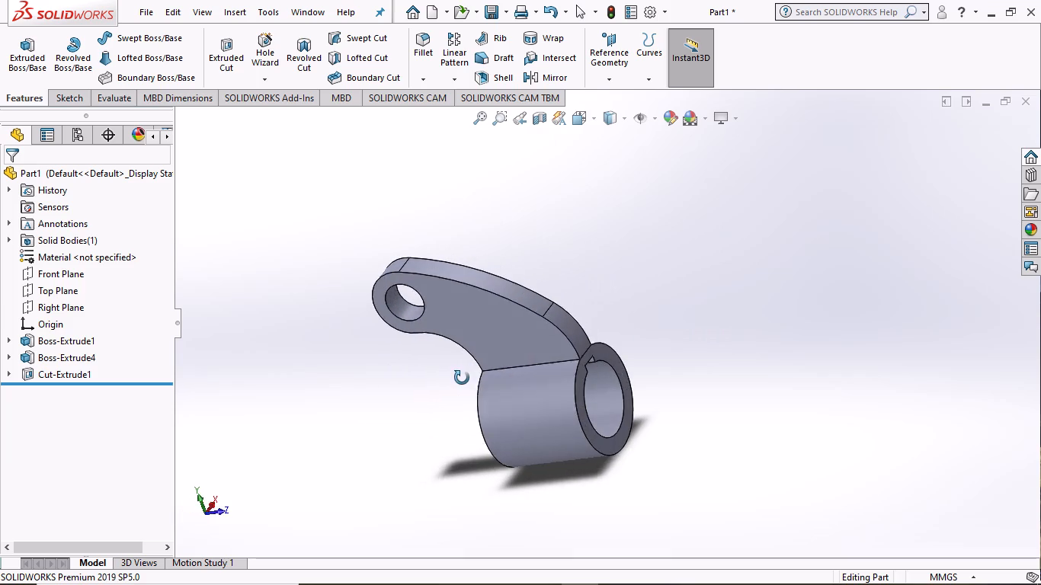
pyautogui.moveTo(462, 378); pyautogui.dragTo(456, 388, button='middle')
pyautogui.moveTo(411, 404); pyautogui.dragTo(693, 318, button='middle')
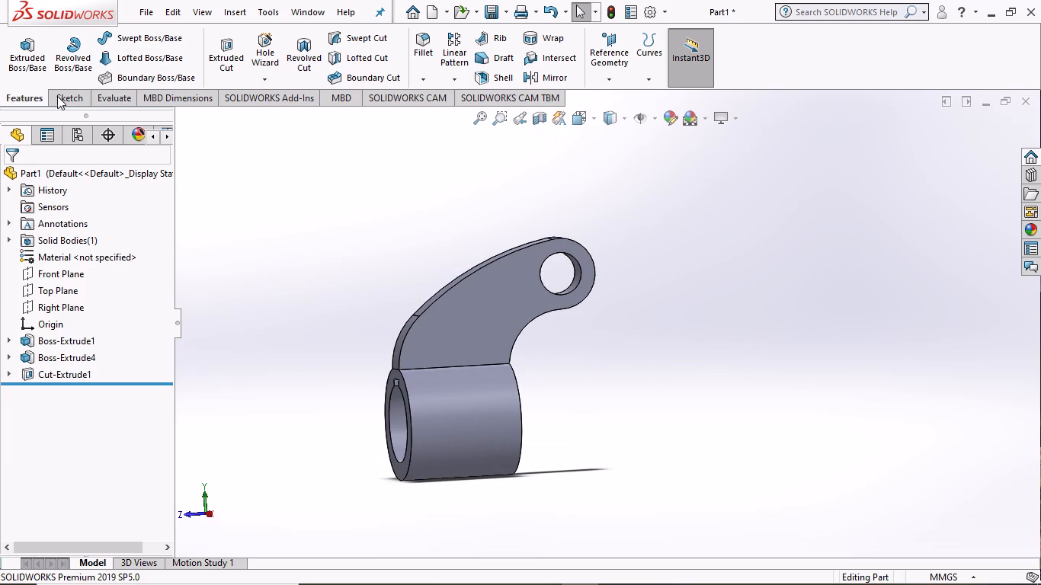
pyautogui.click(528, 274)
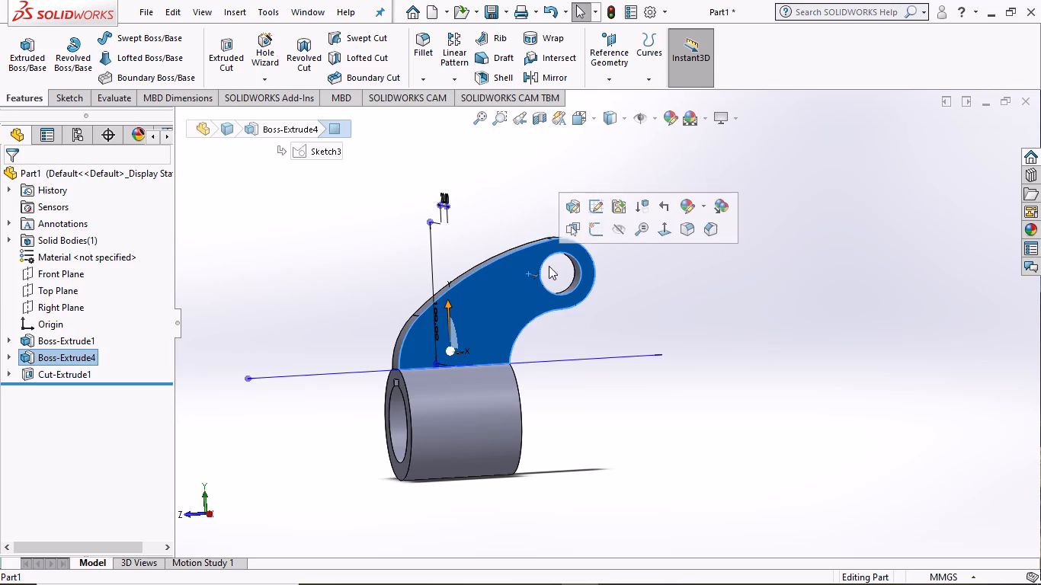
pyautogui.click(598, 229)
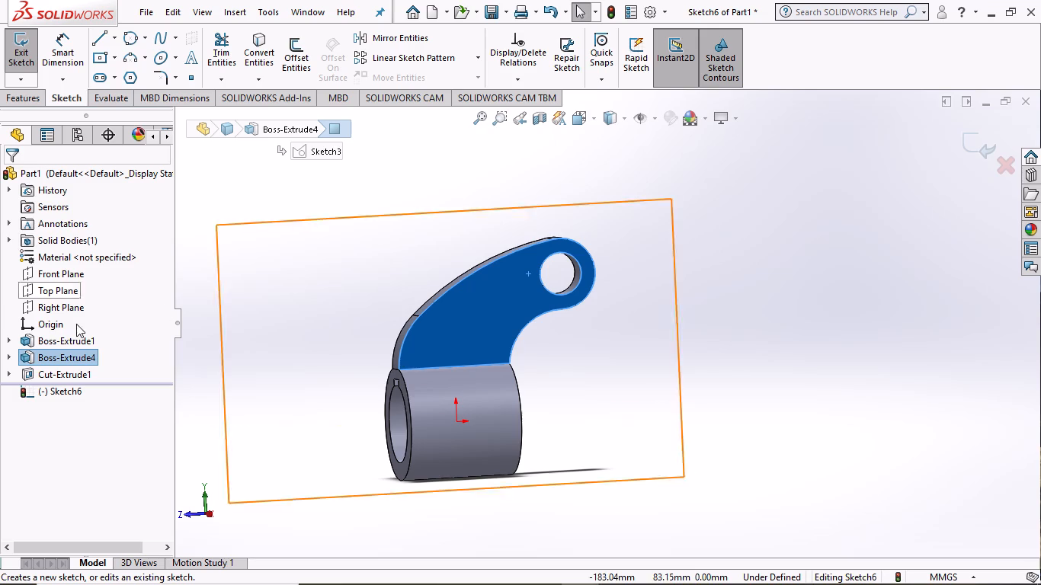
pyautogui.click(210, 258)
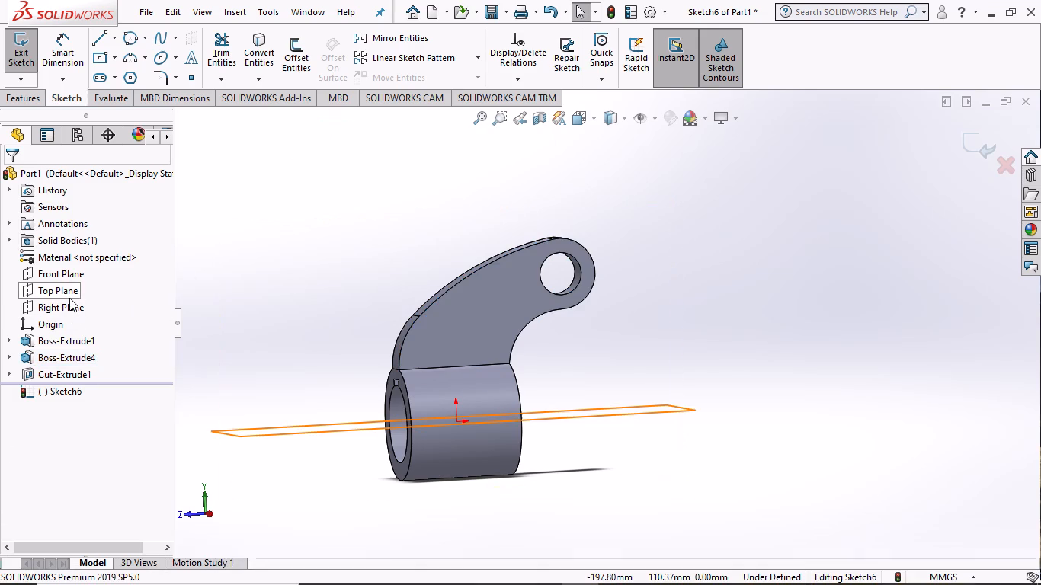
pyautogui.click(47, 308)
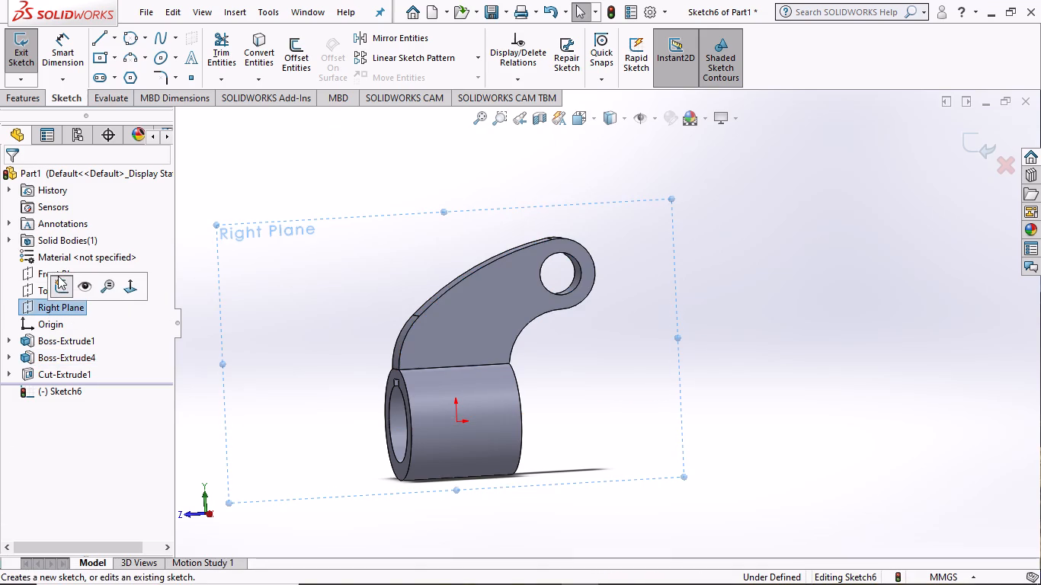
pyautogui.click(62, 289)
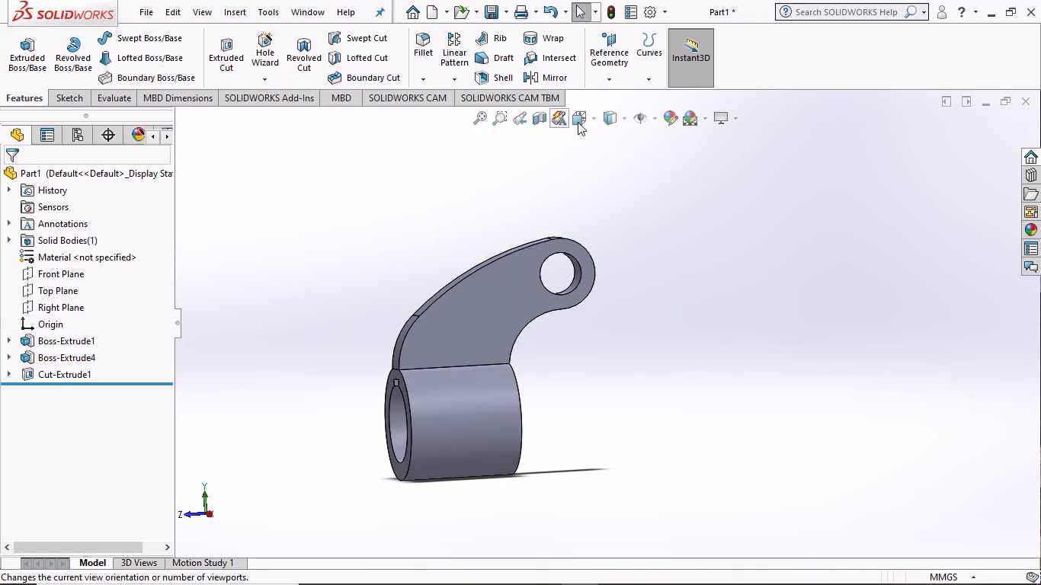
# In a new sketch on the Right Plane, viewed from the Right orientation, draw a horizontal centerline through the origin extending beyond both hub ends.
pyautogui.click(578, 120)
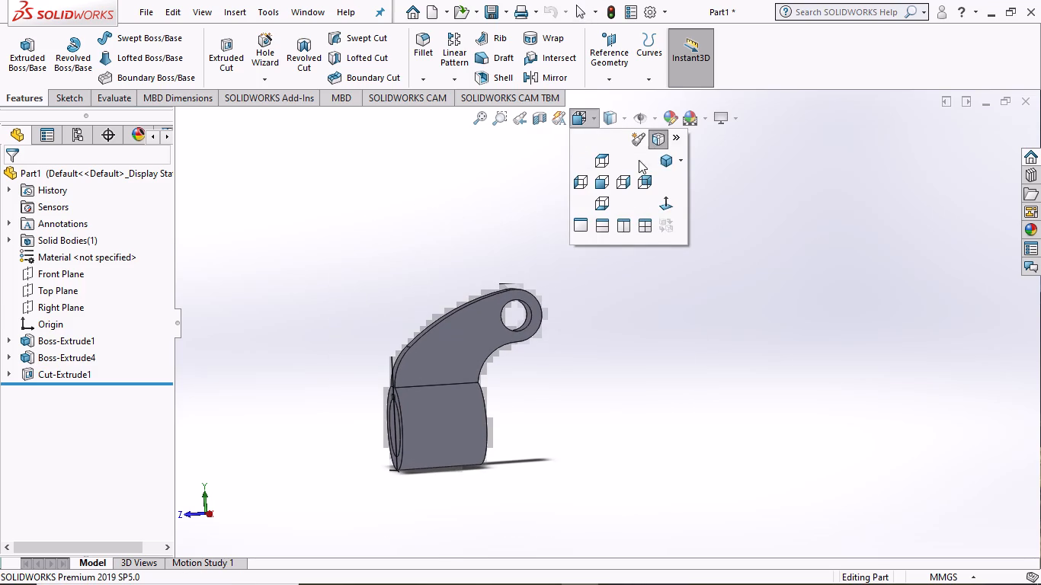
pyautogui.click(627, 182)
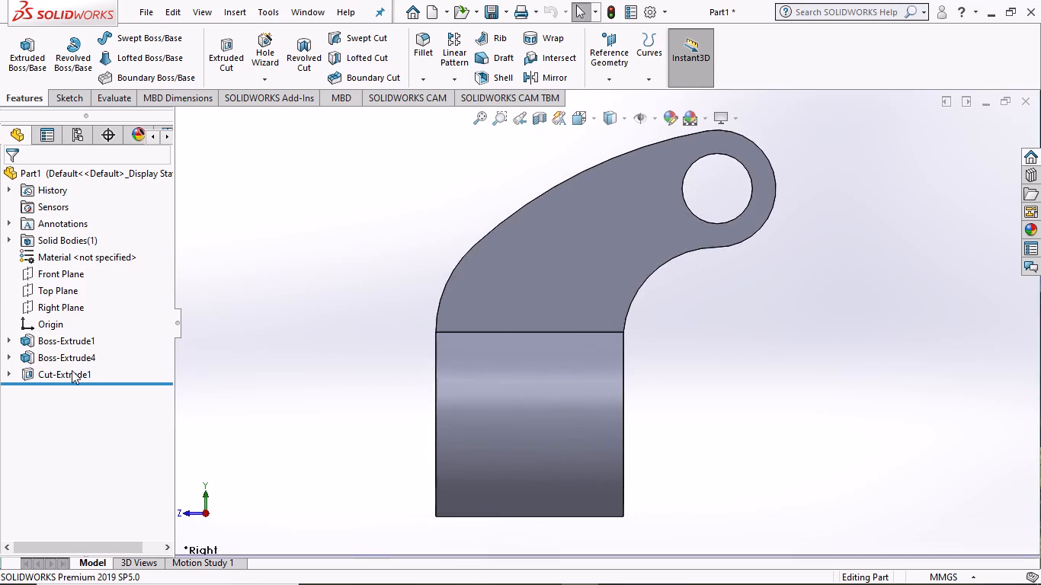
pyautogui.click(62, 302)
pyautogui.click(78, 280)
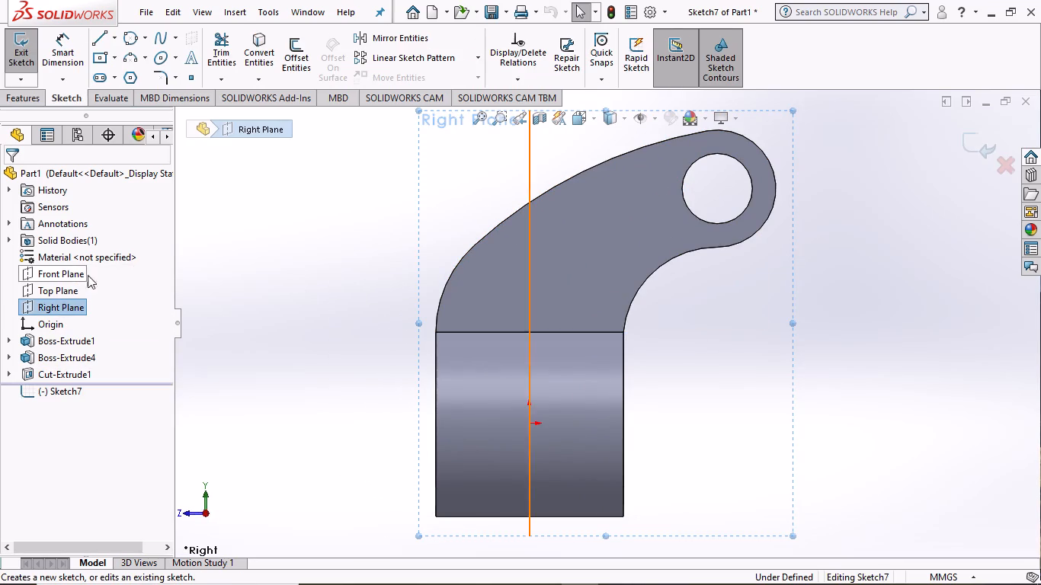
pyautogui.scroll(1, 511, 299)
pyautogui.scroll(2, 593, 313)
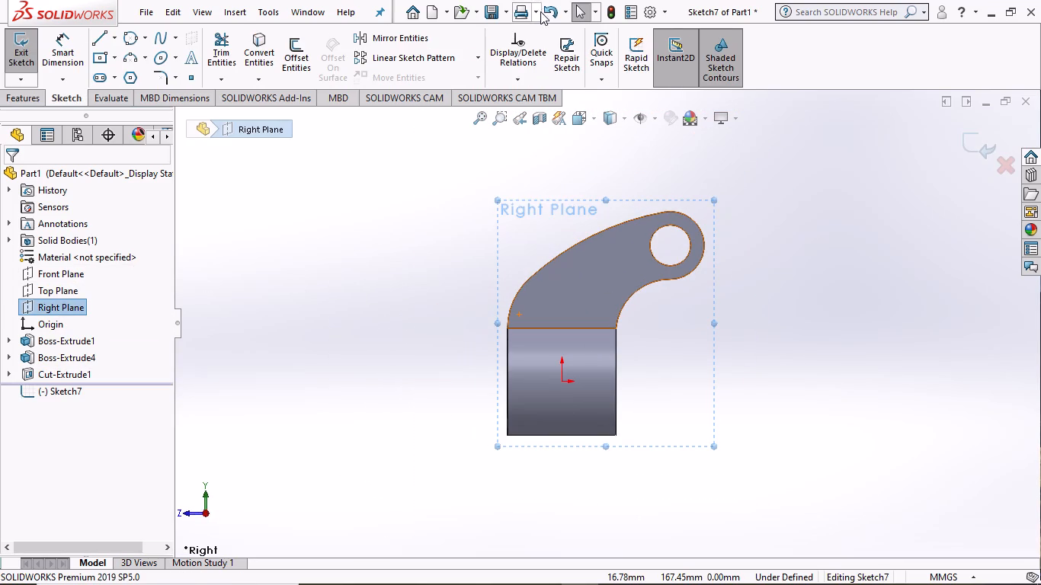
pyautogui.scroll(-1, 543, 15)
pyautogui.scroll(-3, 653, 185)
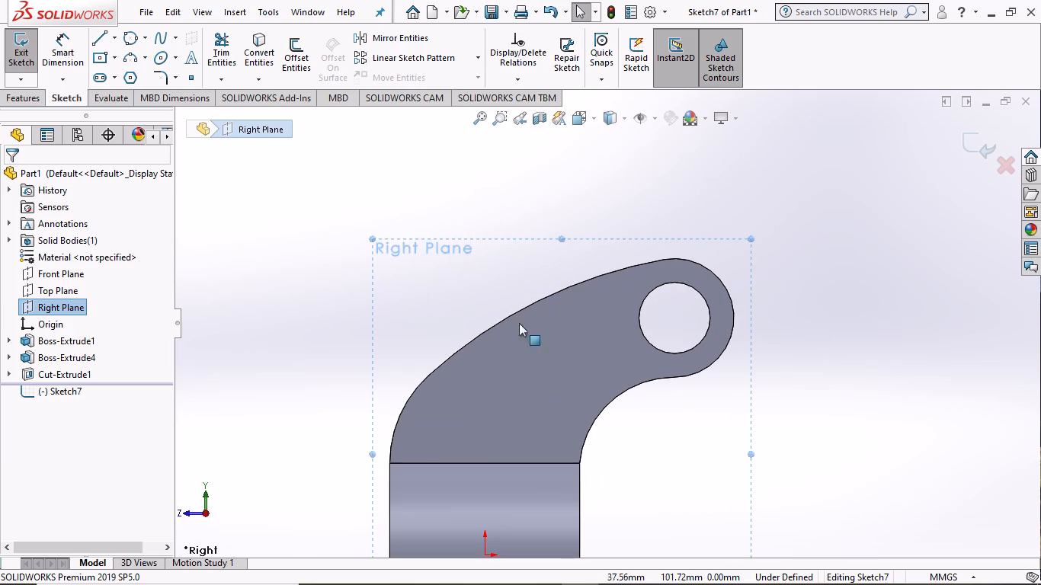
pyautogui.click(115, 35)
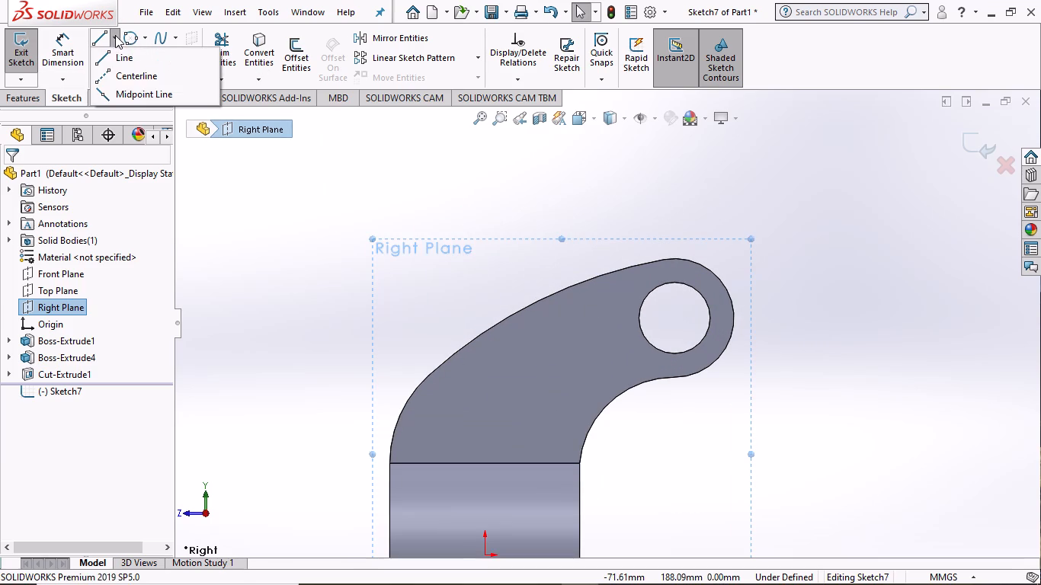
pyautogui.click(115, 75)
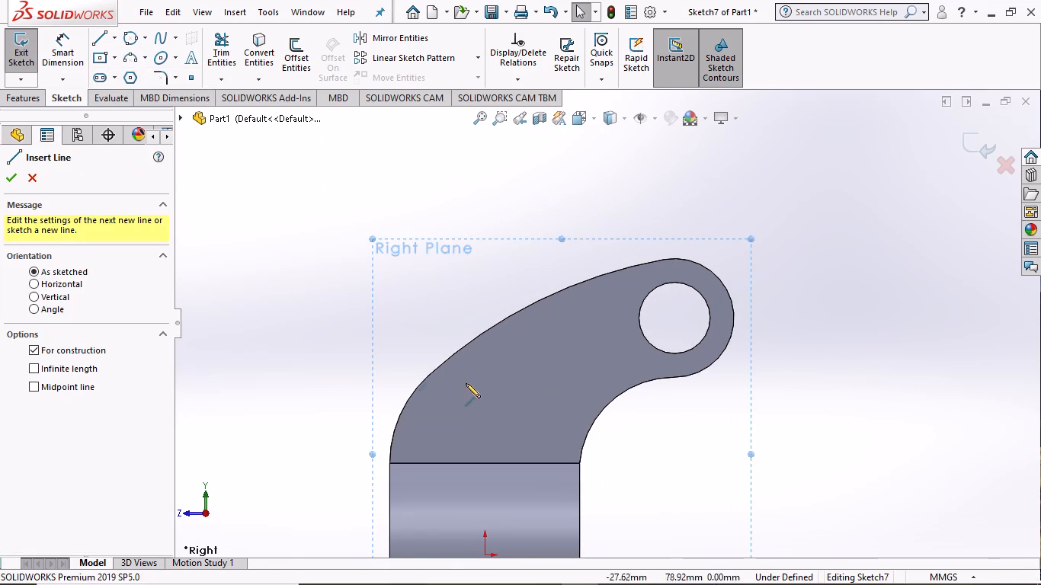
pyautogui.scroll(2, 468, 384)
pyautogui.click(349, 487)
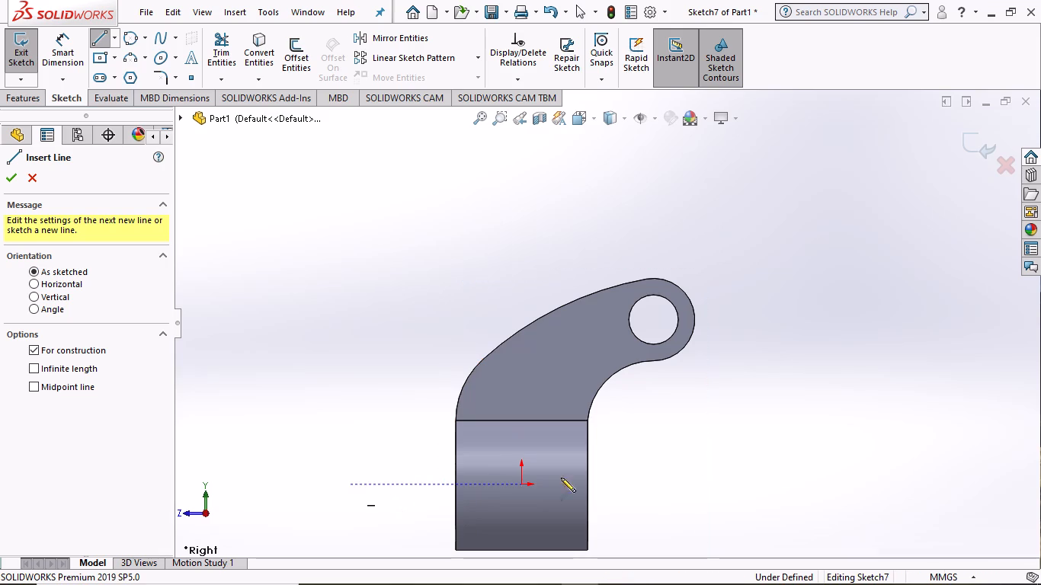
pyautogui.click(749, 484)
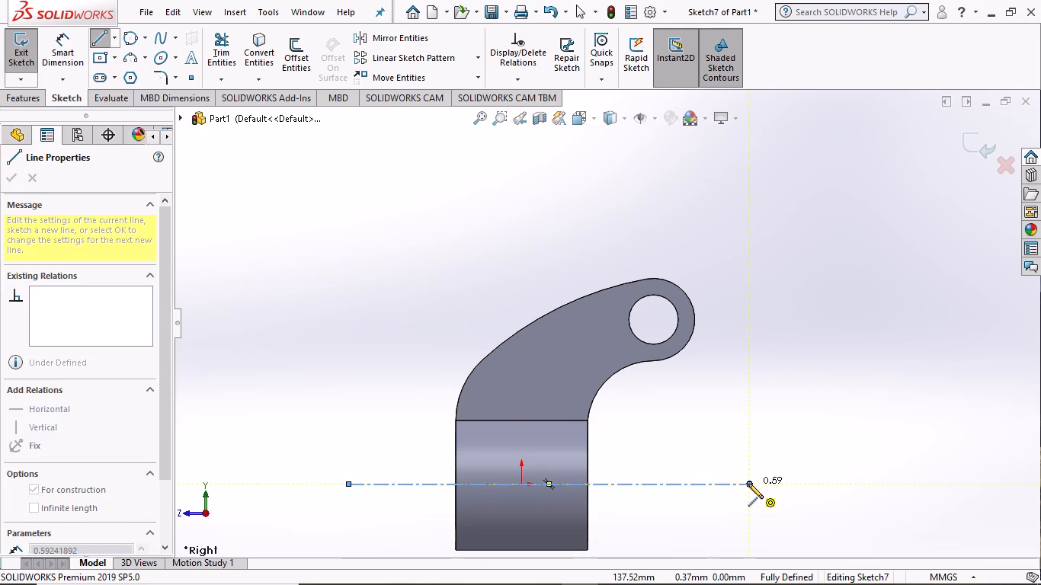
pyautogui.press('Escape')
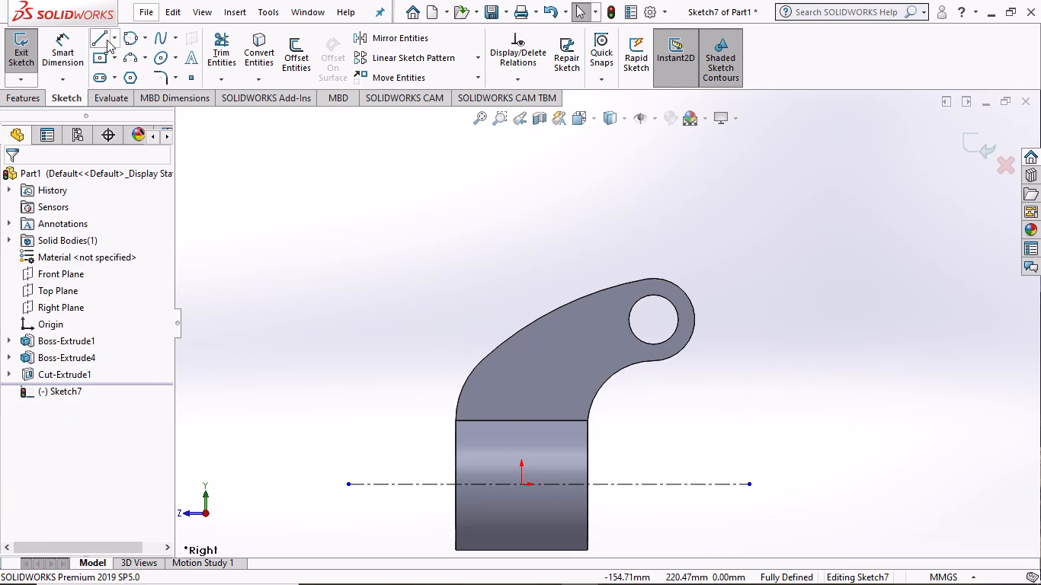
# Draw a vertical centerline through the origin, running from above the curved arm to just below the hub's axis.
pyautogui.click(115, 35)
pyautogui.click(122, 75)
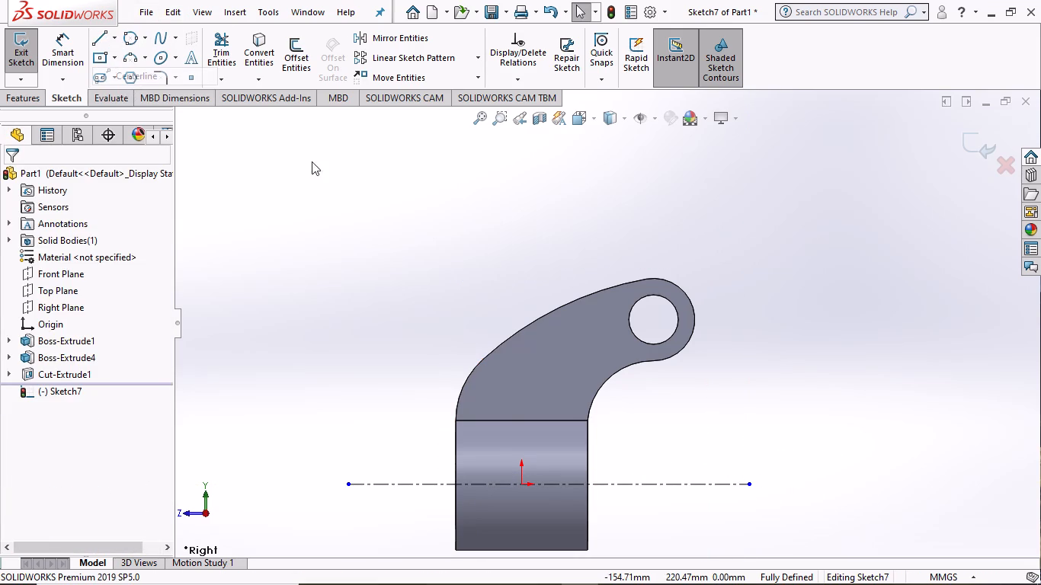
pyautogui.click(518, 187)
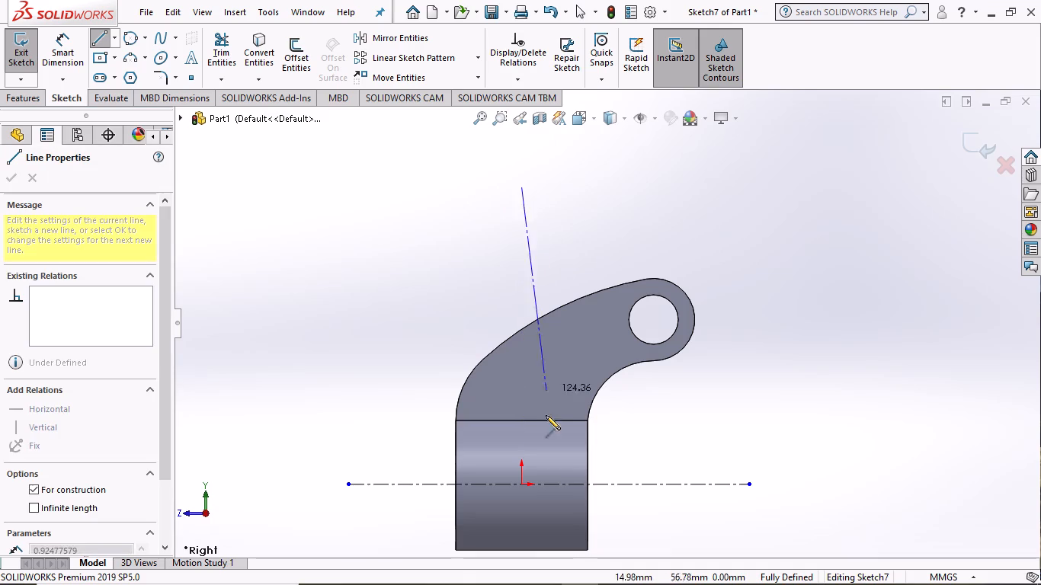
pyautogui.click(521, 519)
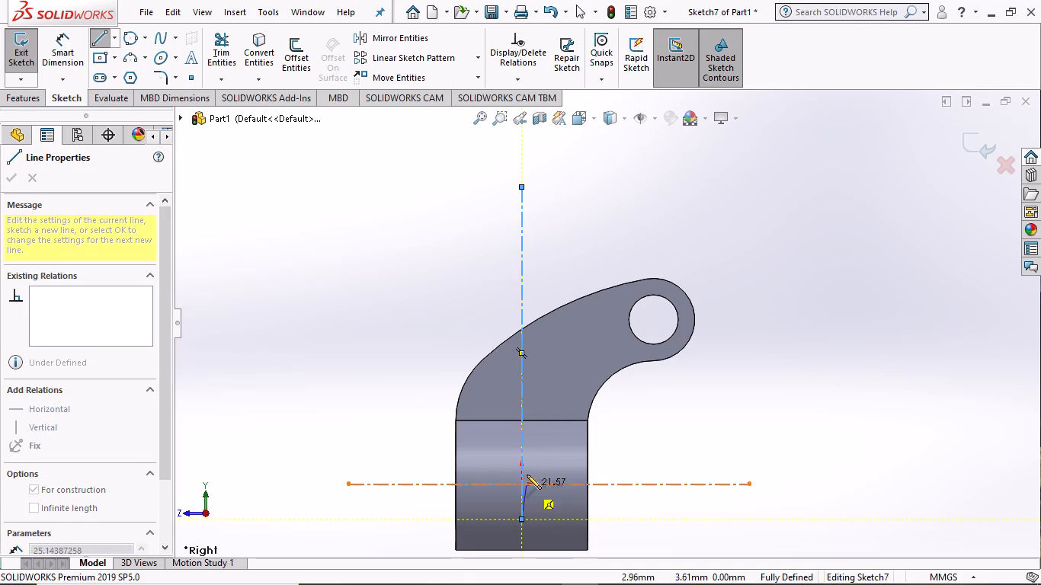
pyautogui.press('Escape')
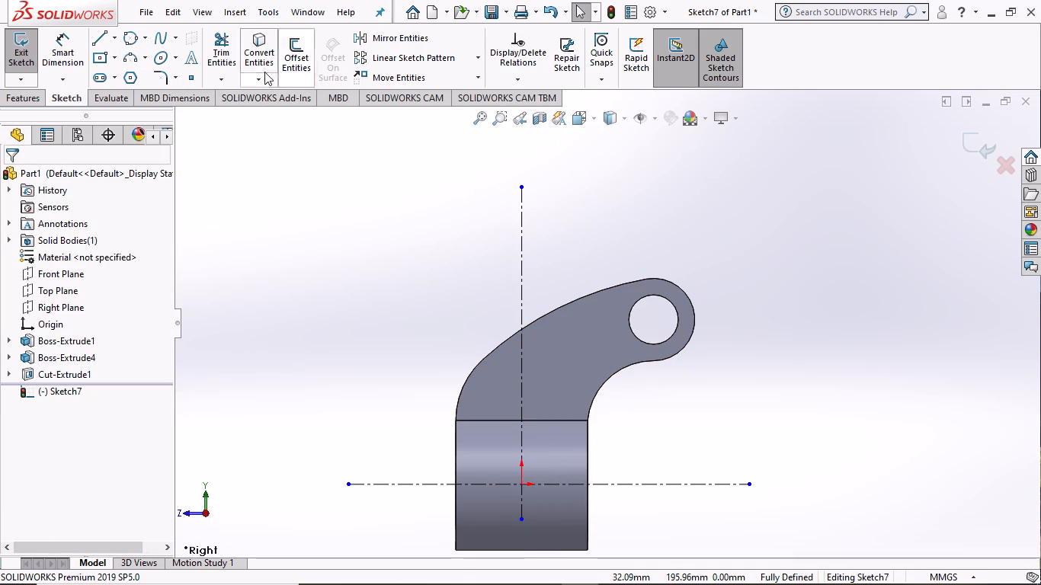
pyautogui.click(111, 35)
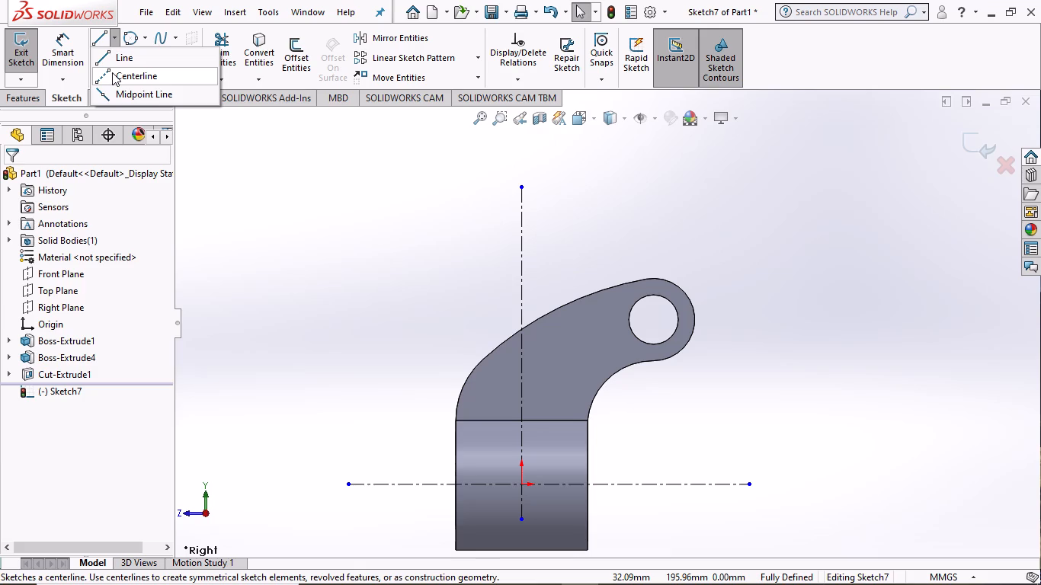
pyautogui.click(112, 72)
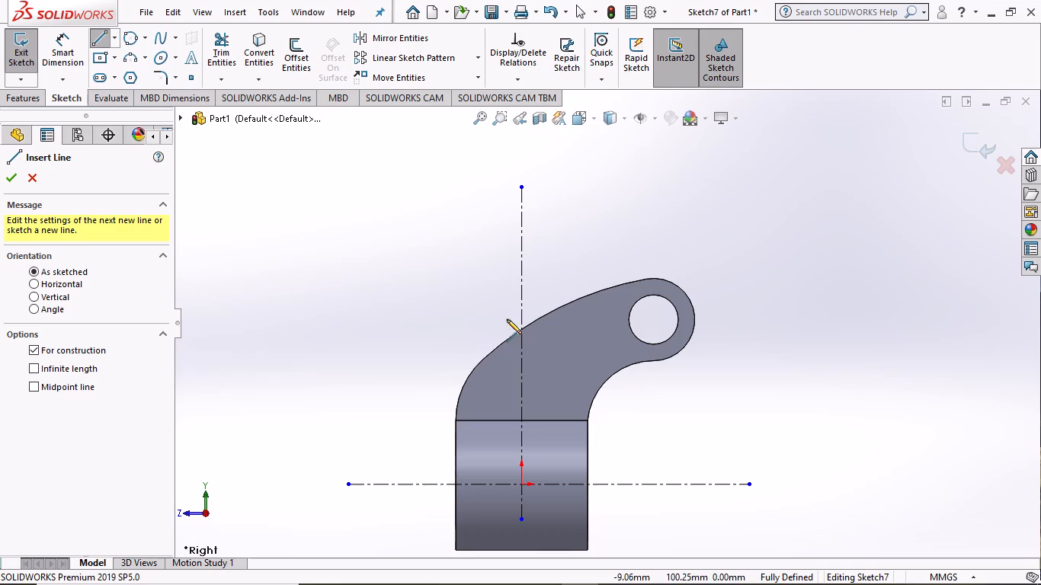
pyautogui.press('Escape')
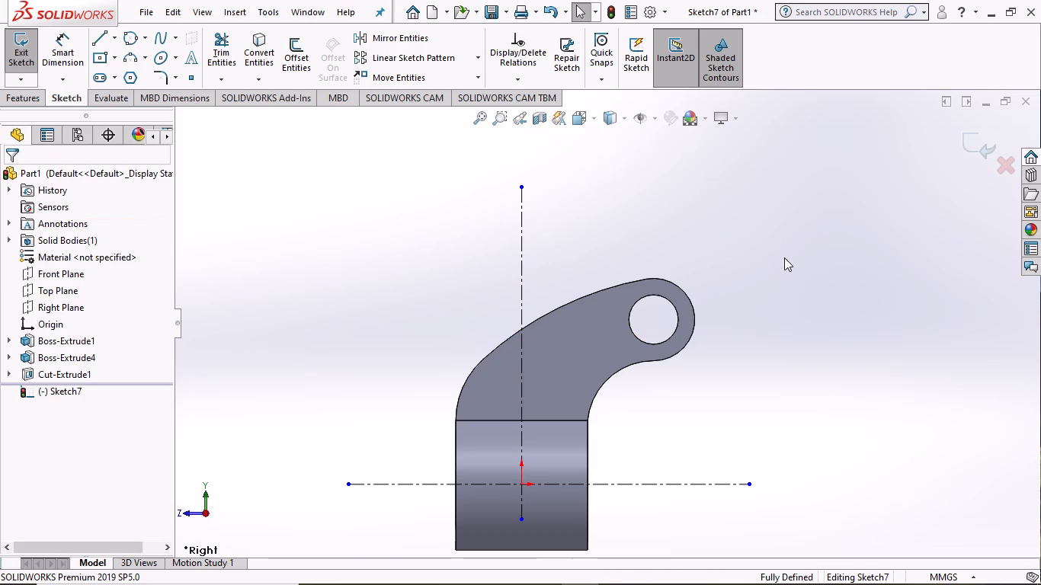
# Draw a circle centered on the ring's hole, reaching out to the ring's outer edge with a 25 mm radius.
pyautogui.click(142, 31)
pyautogui.click(146, 58)
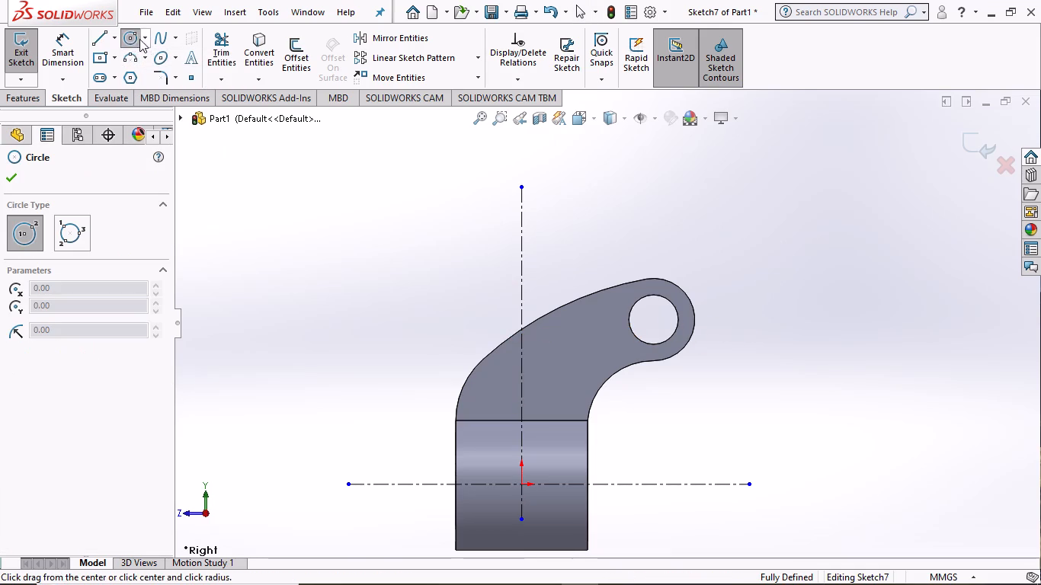
pyautogui.click(652, 318)
pyautogui.click(687, 344)
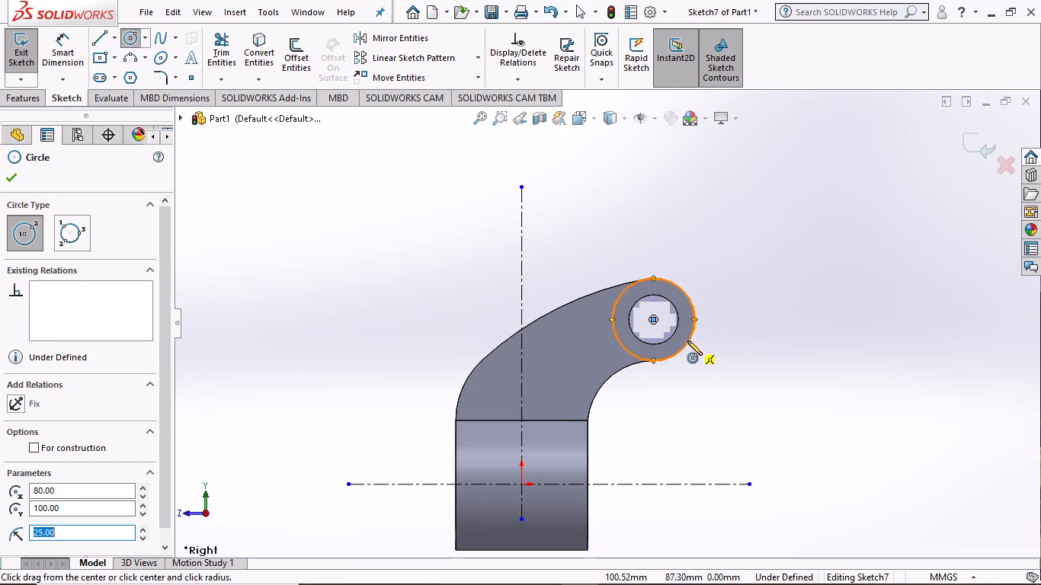
pyautogui.click(5, 180)
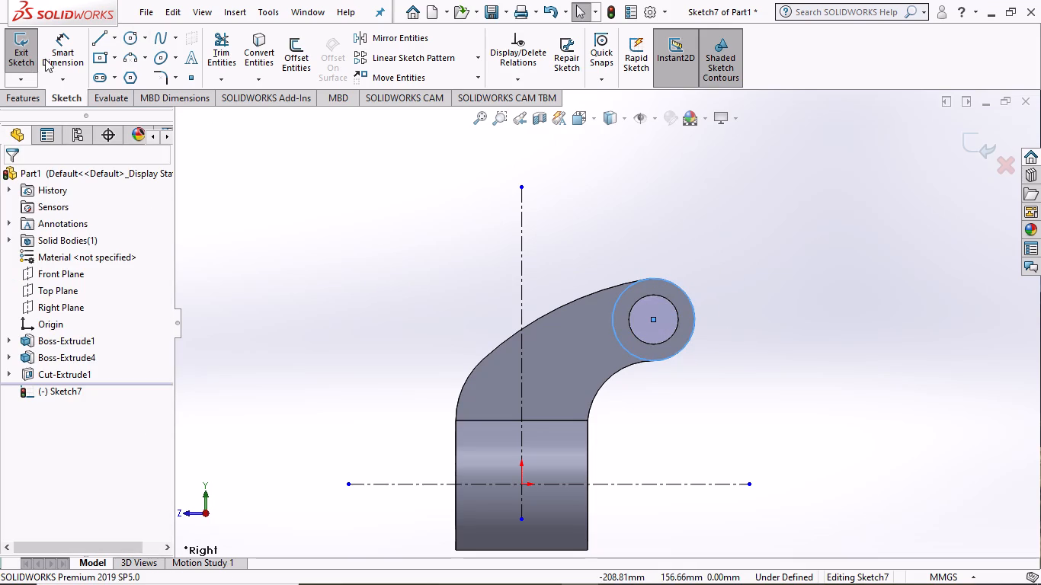
# Dimension the new circle's diameter at 50 mm.
pyautogui.click(64, 40)
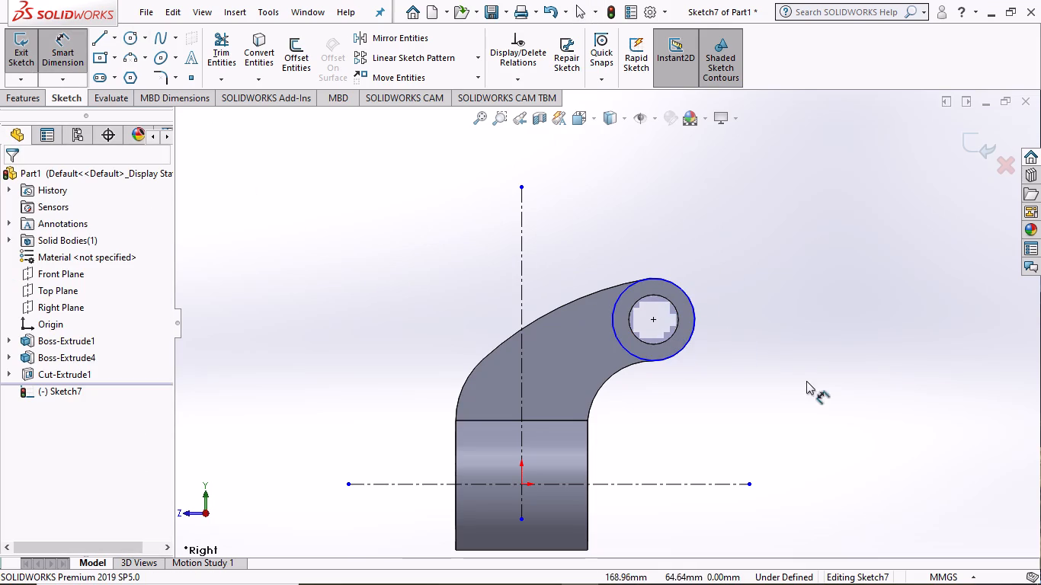
pyautogui.click(687, 343)
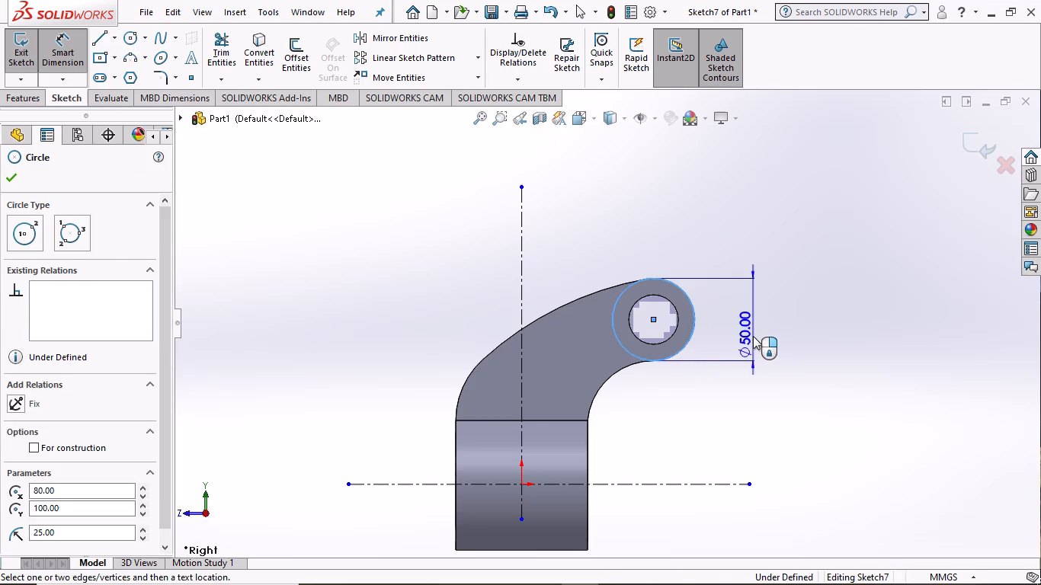
pyautogui.click(756, 334)
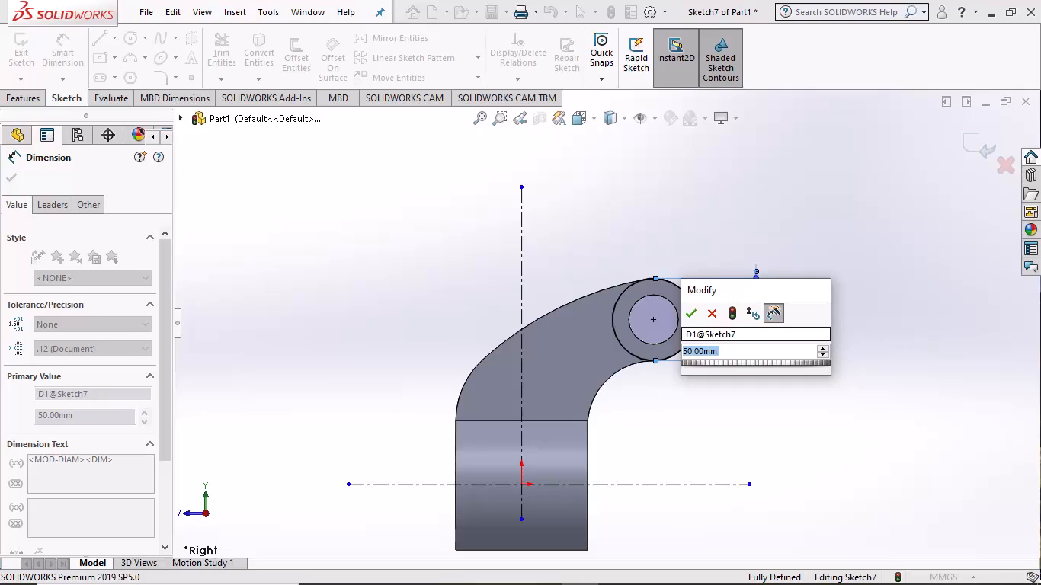
pyautogui.click(690, 306)
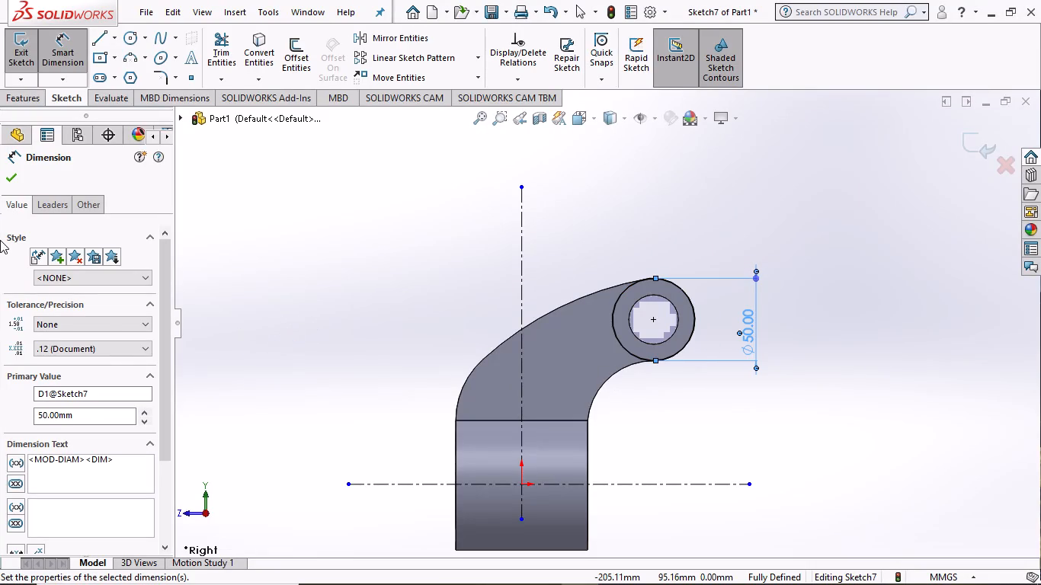
pyautogui.click(14, 179)
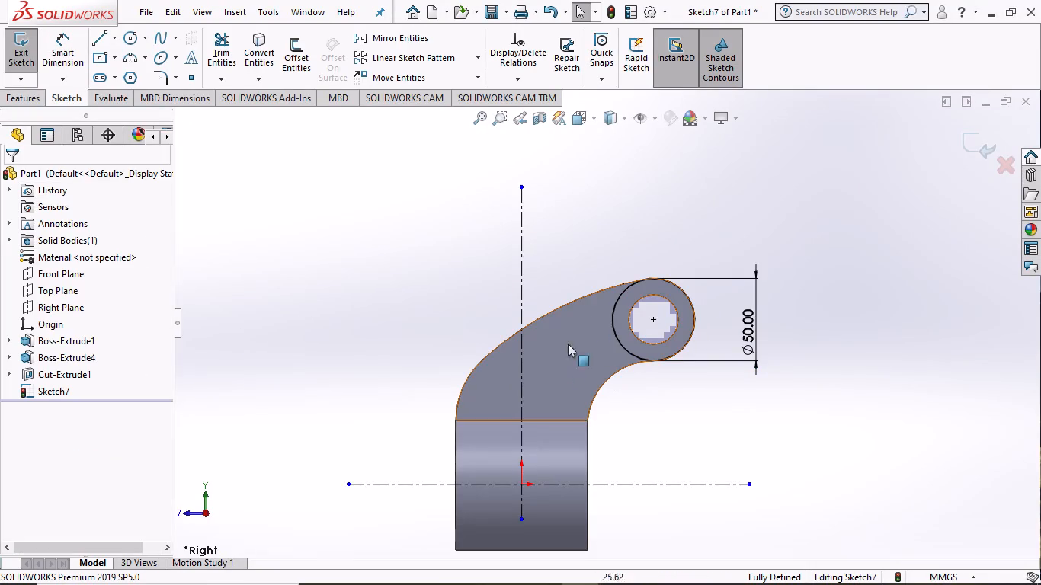
# Extrude the circle sketch as a merged boss, Mid Plane, 50 mm deep, at the end of the curved arm.
pyautogui.scroll(-1, 664, 300)
pyautogui.scroll(1, 774, 369)
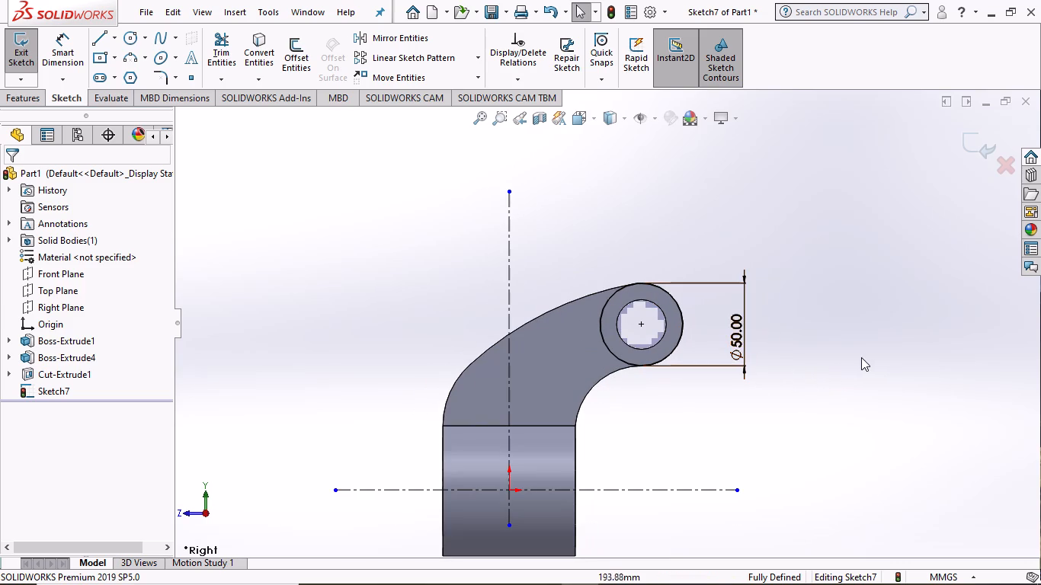
pyautogui.moveTo(865, 356); pyautogui.dragTo(806, 380, button='middle')
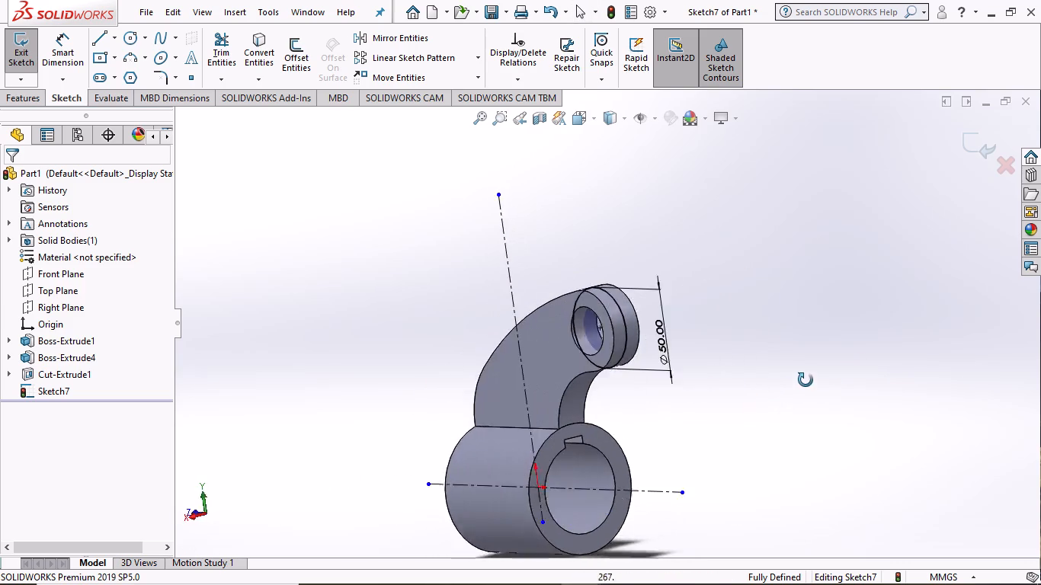
pyautogui.moveTo(806, 380); pyautogui.dragTo(863, 338, button='middle')
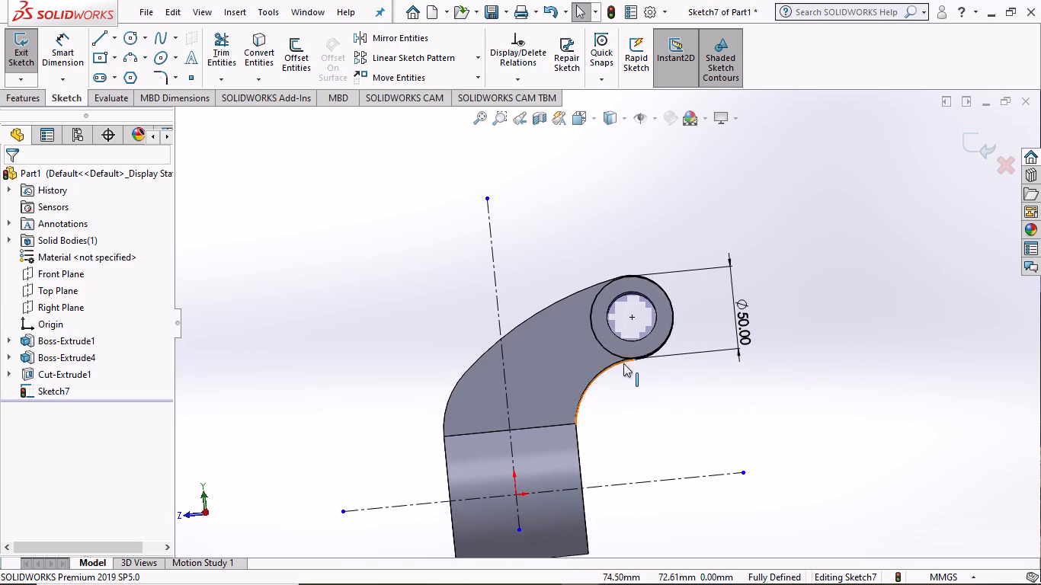
pyautogui.click(20, 96)
pyautogui.click(27, 44)
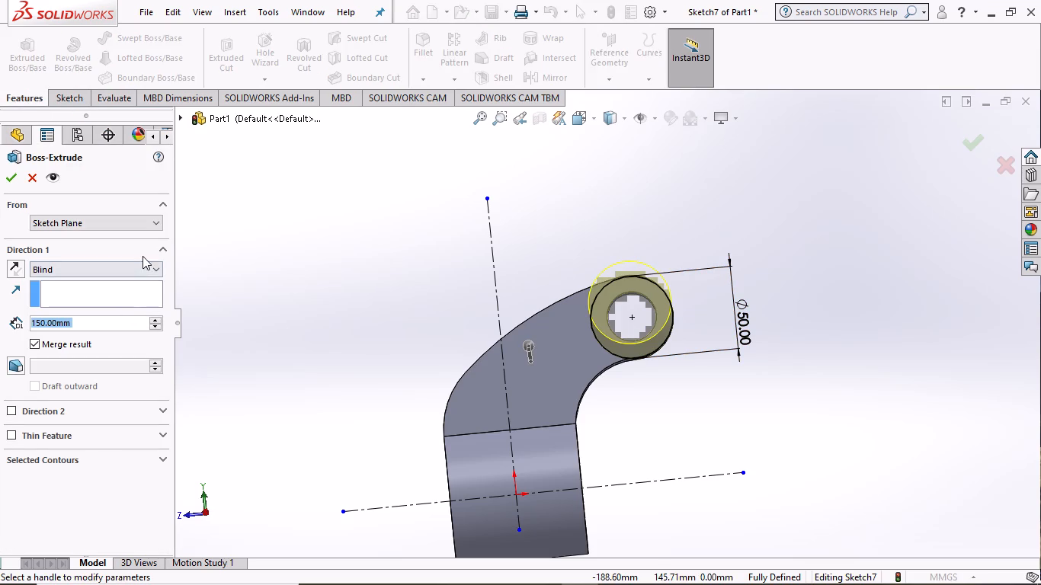
pyautogui.click(159, 267)
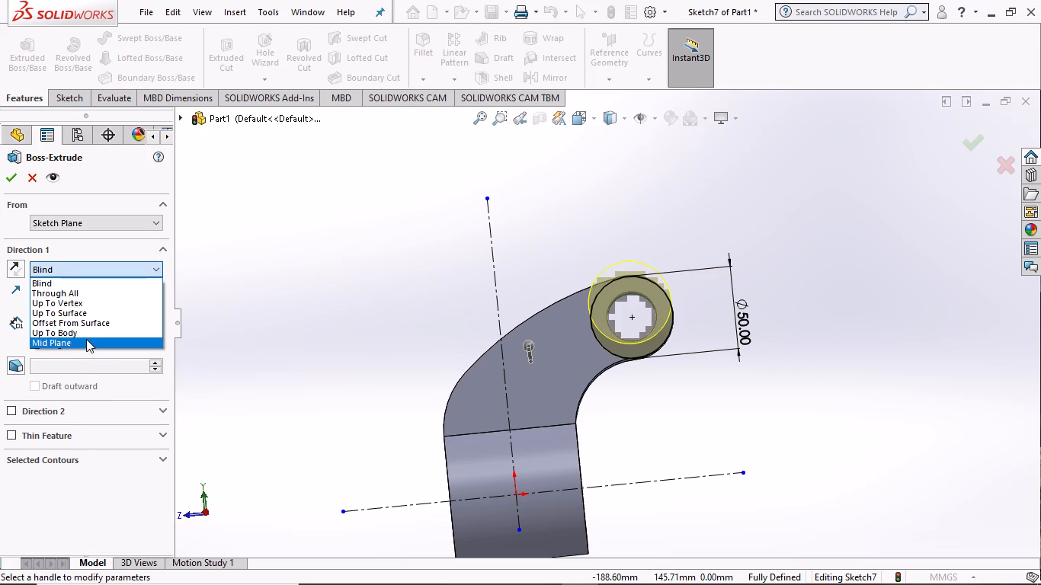
pyautogui.click(86, 339)
pyautogui.moveTo(926, 424); pyautogui.dragTo(857, 483, button='middle')
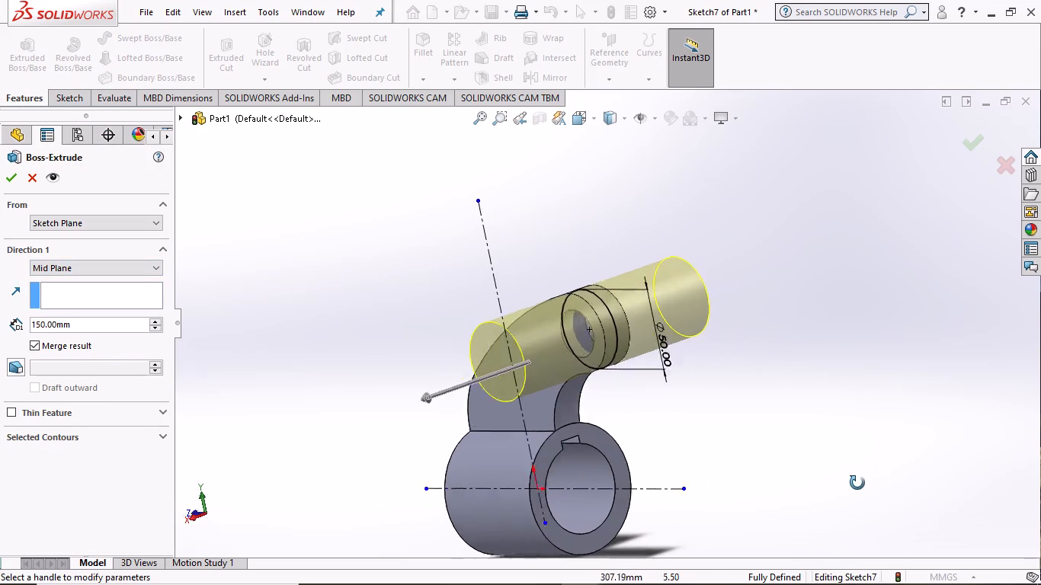
pyautogui.moveTo(857, 483); pyautogui.dragTo(854, 484, button='middle')
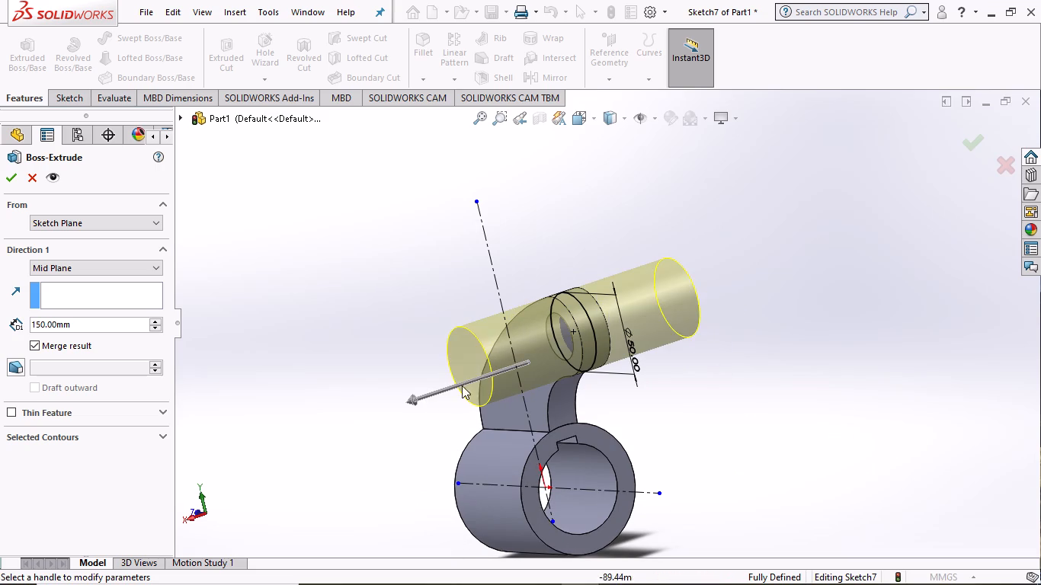
pyautogui.scroll(4, 791, 380)
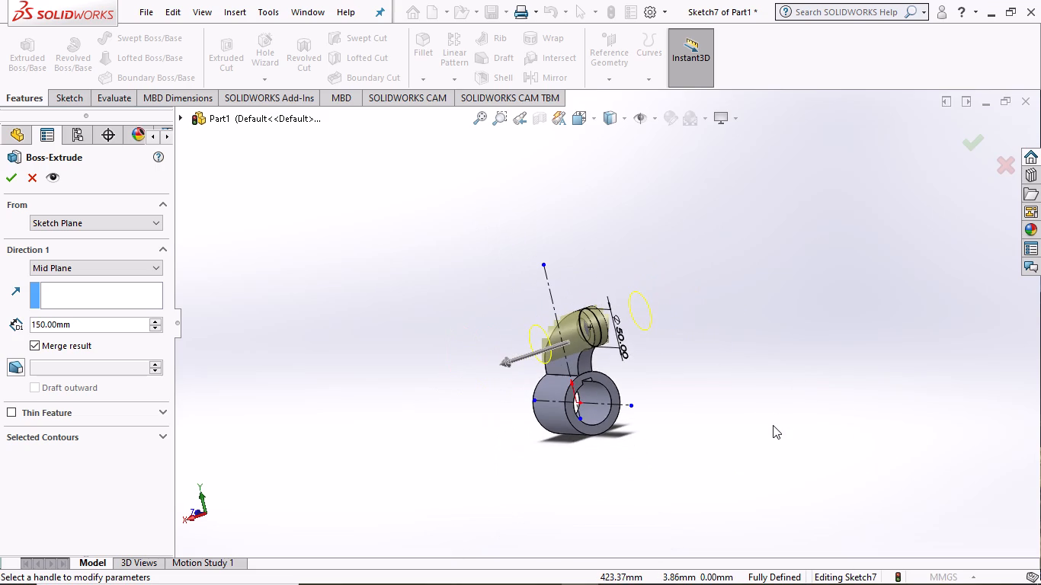
pyautogui.scroll(-3, 737, 347)
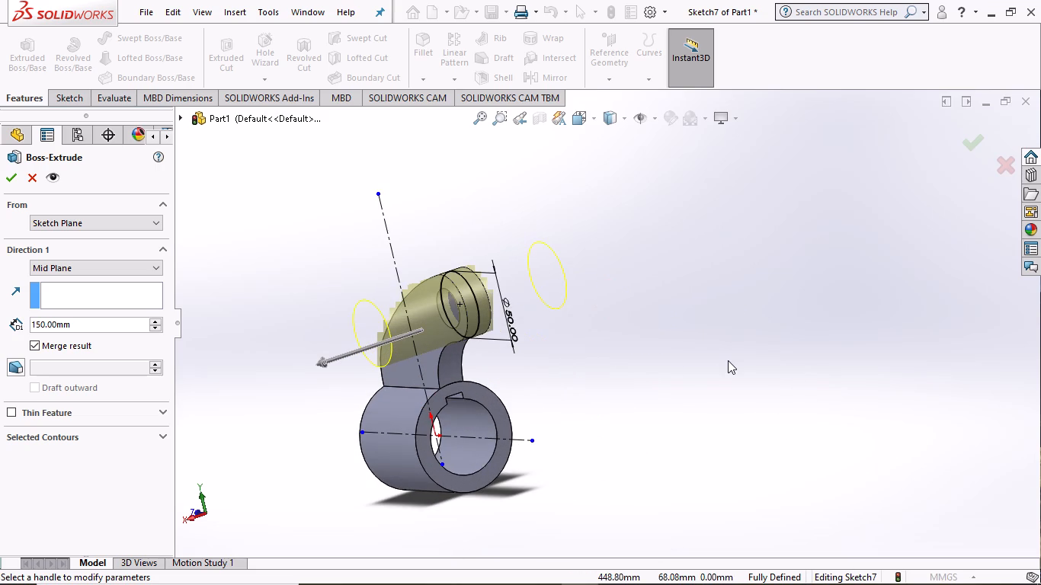
pyautogui.scroll(-1, 736, 332)
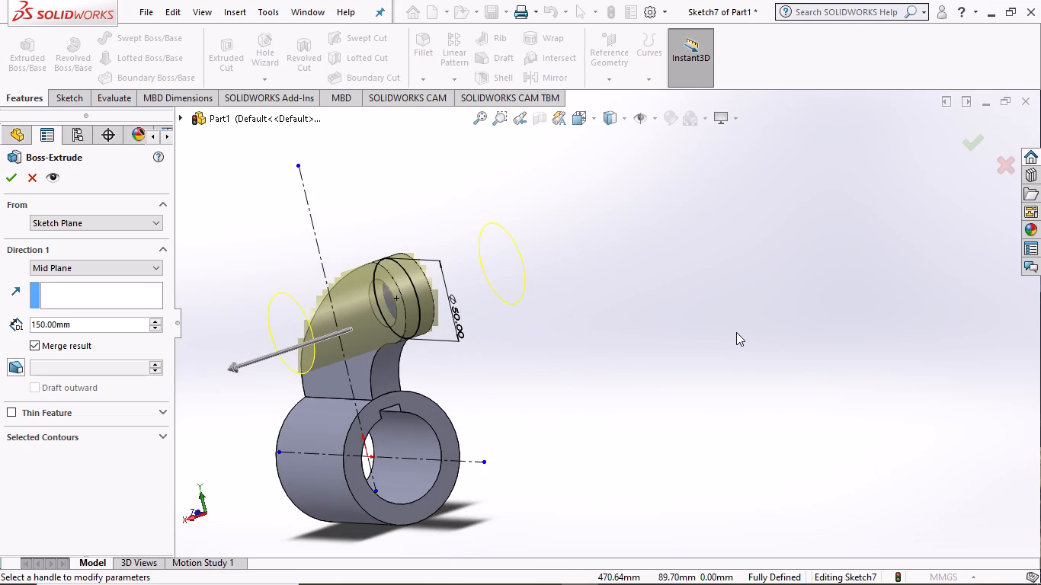
pyautogui.scroll(-2, 736, 332)
pyautogui.scroll(1, 736, 332)
pyautogui.scroll(-1, 736, 332)
pyautogui.scroll(1, 736, 332)
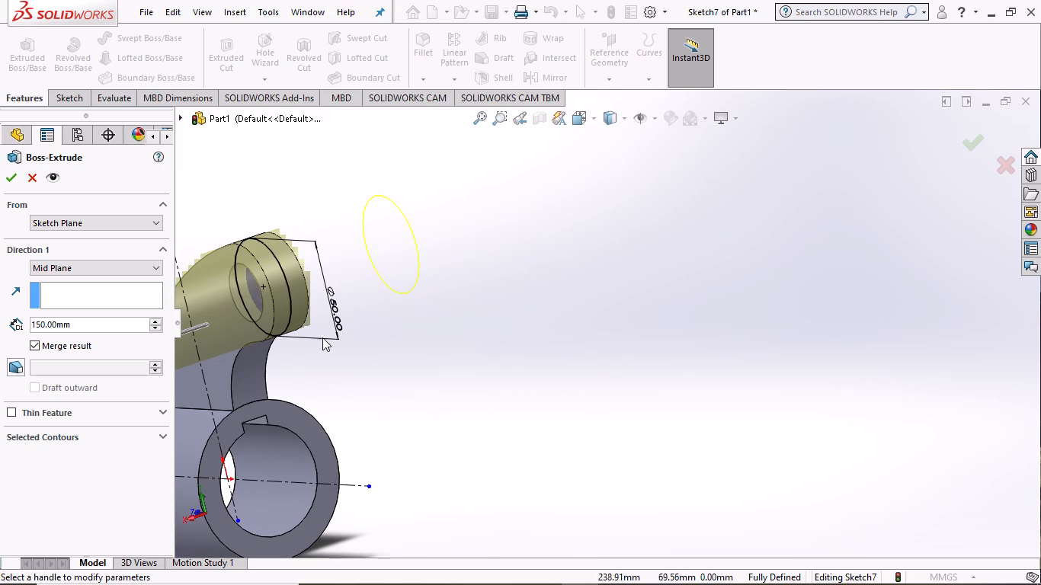
pyautogui.scroll(2, 271, 326)
pyautogui.doubleClick(69, 318)
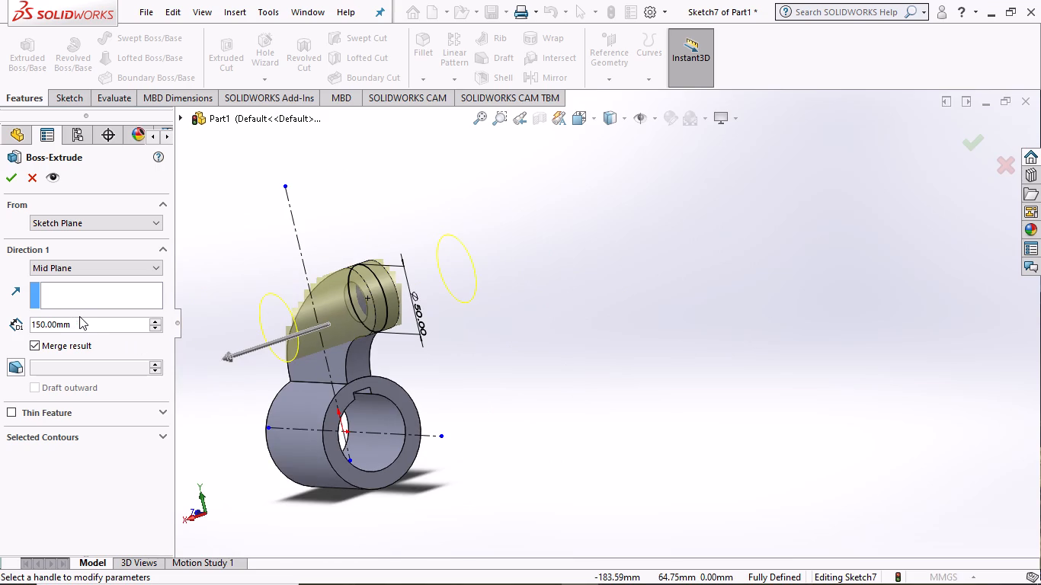
pyautogui.doubleClick(82, 320)
pyautogui.write('59')
pyautogui.press('BackSpace')
pyautogui.press('0')
pyautogui.press('Return')
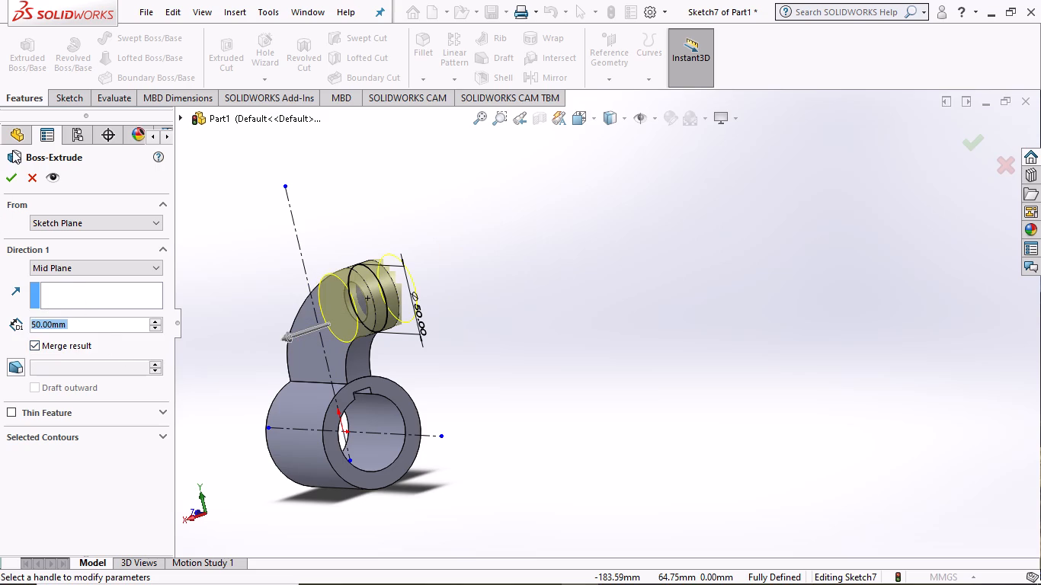
pyautogui.click(8, 180)
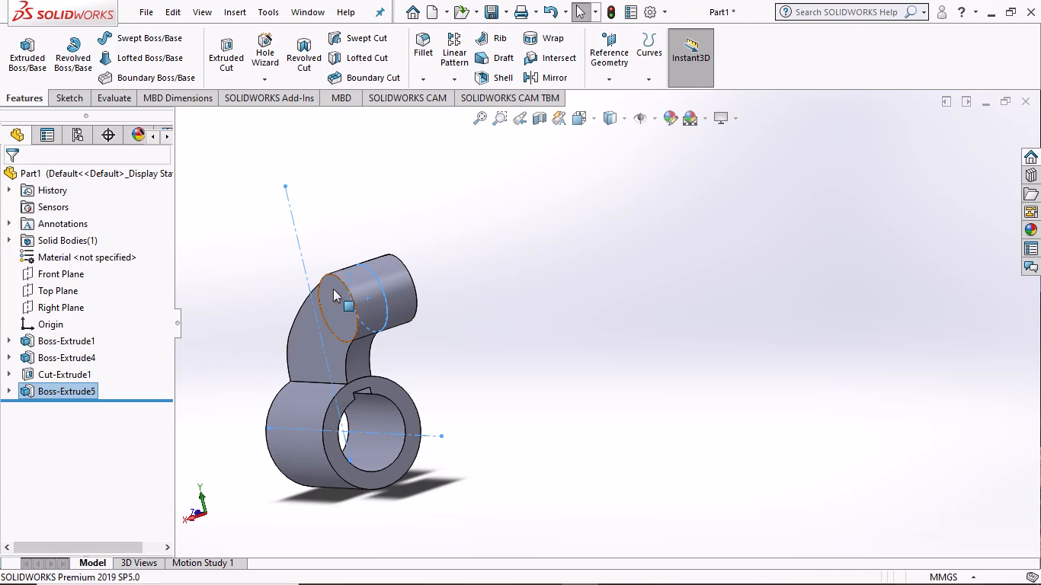
# Edit the arm-end boss-extrude to use the sketch's 50 mm circle region as its selected contour.
pyautogui.moveTo(471, 329); pyautogui.dragTo(586, 286, button='middle')
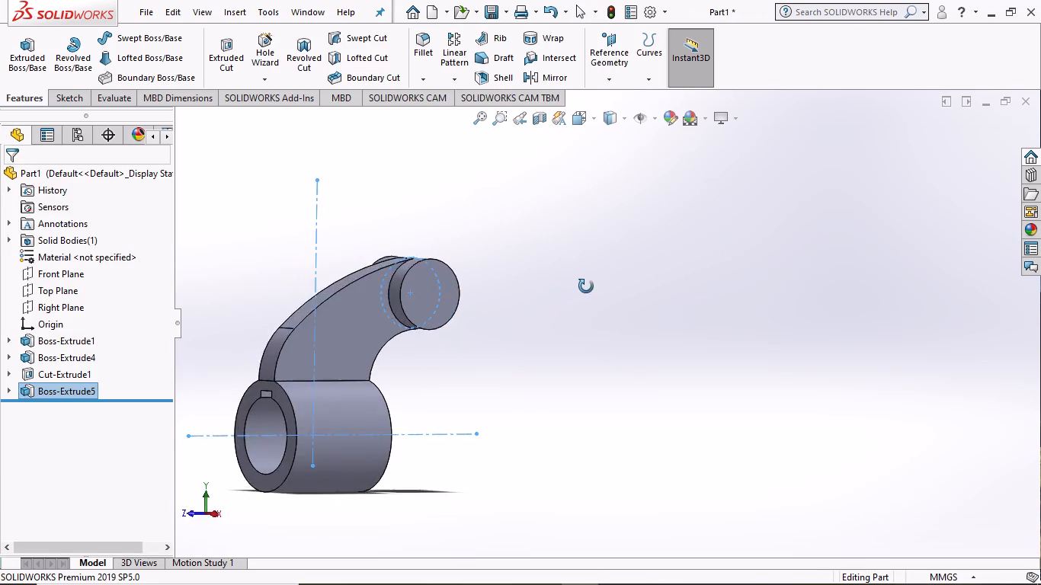
pyautogui.moveTo(586, 286); pyautogui.dragTo(540, 380, button='middle')
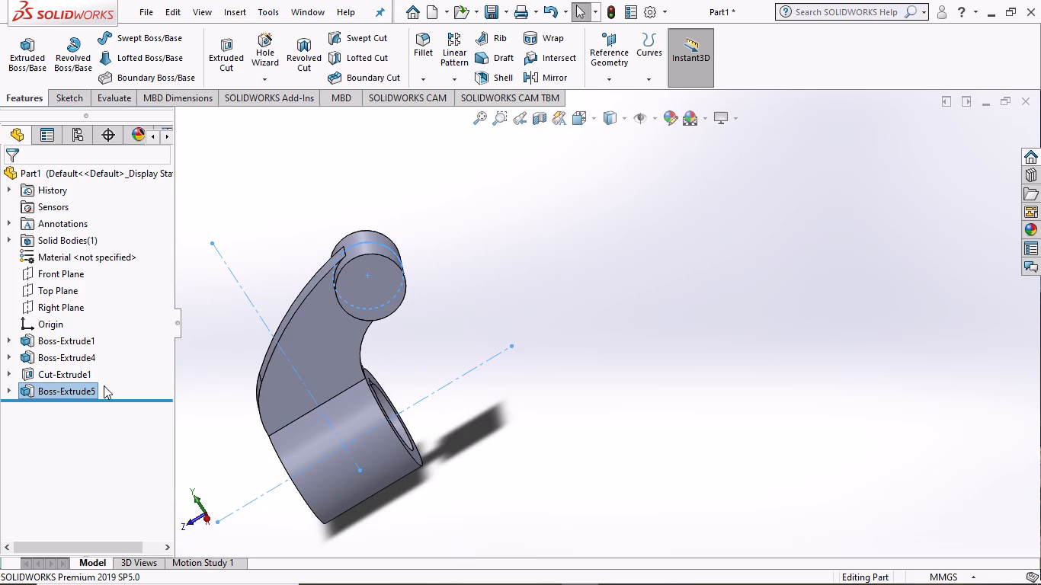
pyautogui.click(50, 388)
pyautogui.click(66, 347)
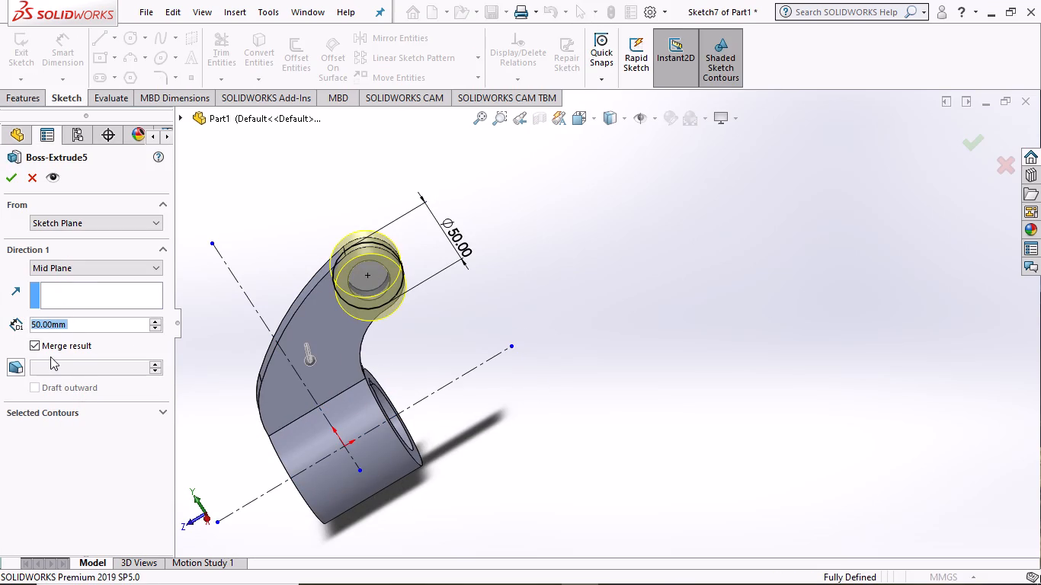
pyautogui.click(163, 410)
pyautogui.click(85, 437)
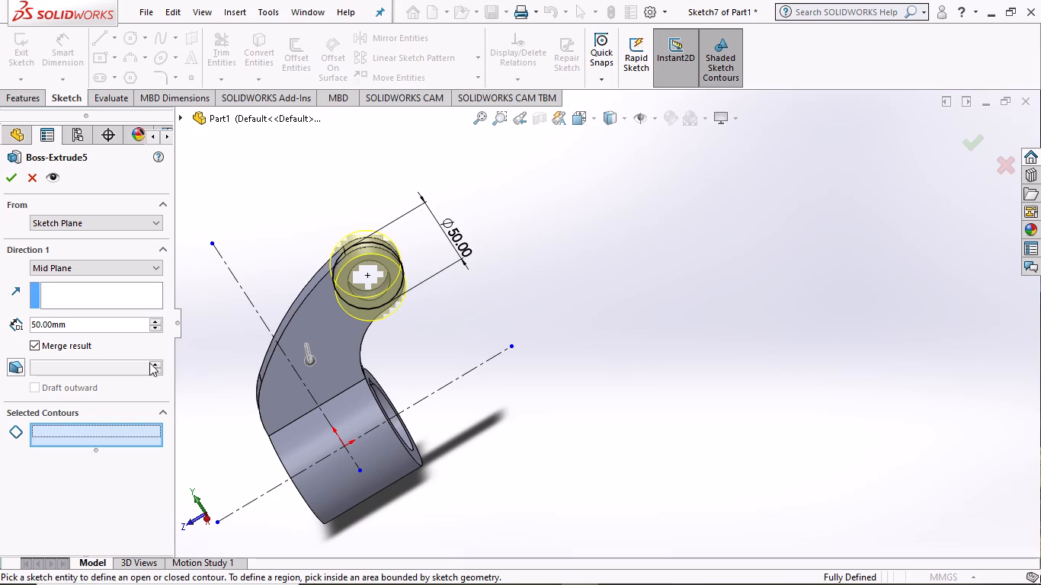
pyautogui.click(392, 263)
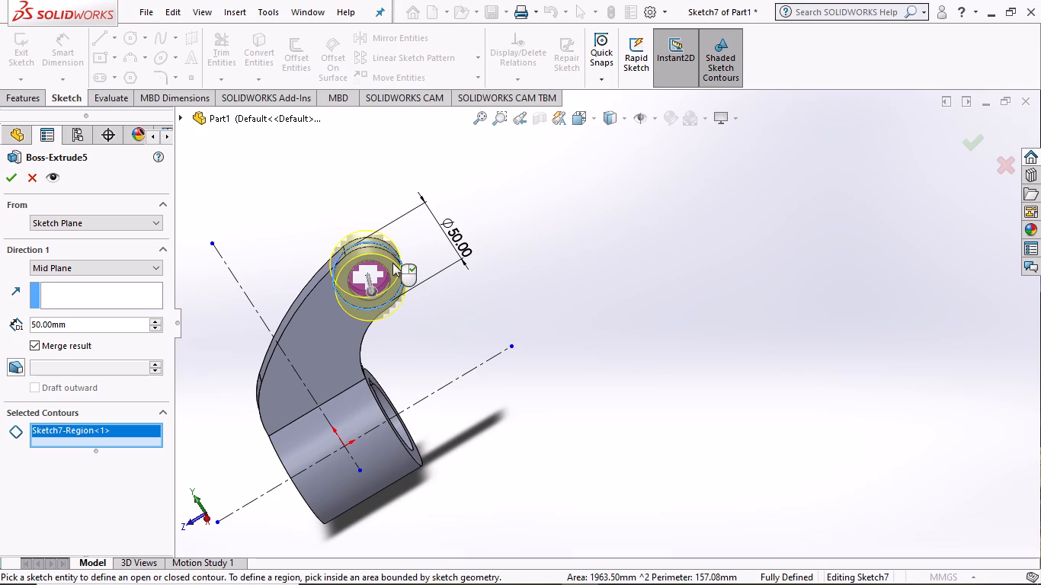
pyautogui.moveTo(726, 436); pyautogui.dragTo(612, 523, button='middle')
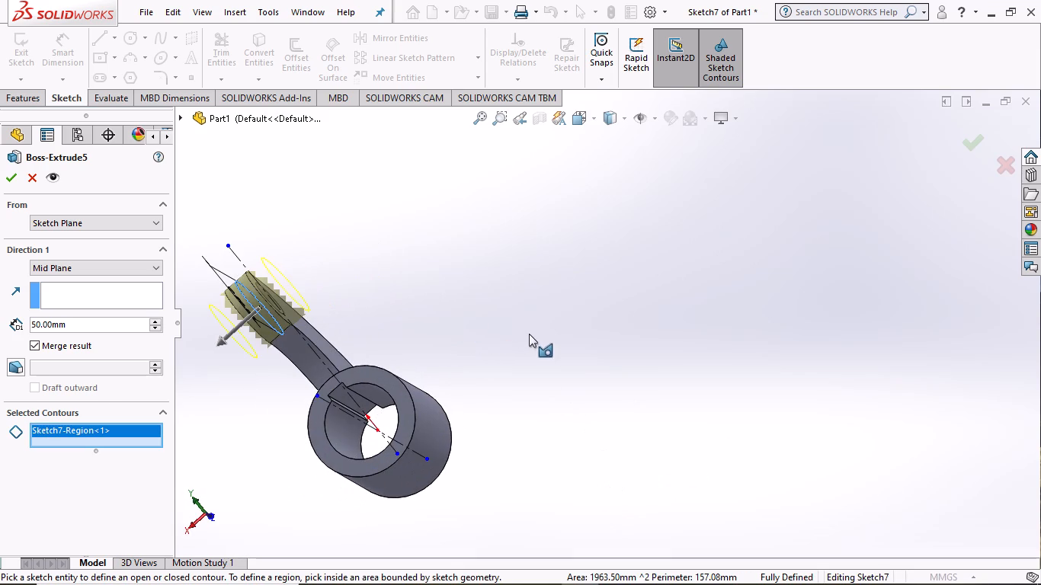
pyautogui.click(529, 329)
pyautogui.moveTo(484, 330); pyautogui.dragTo(630, 328, button='middle')
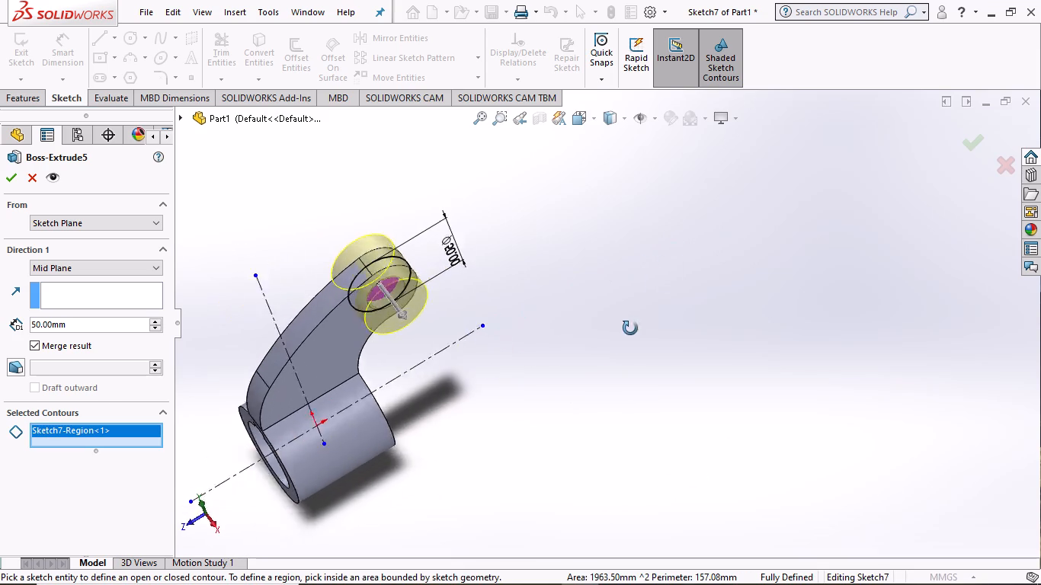
pyautogui.moveTo(630, 328); pyautogui.dragTo(582, 212, button='middle')
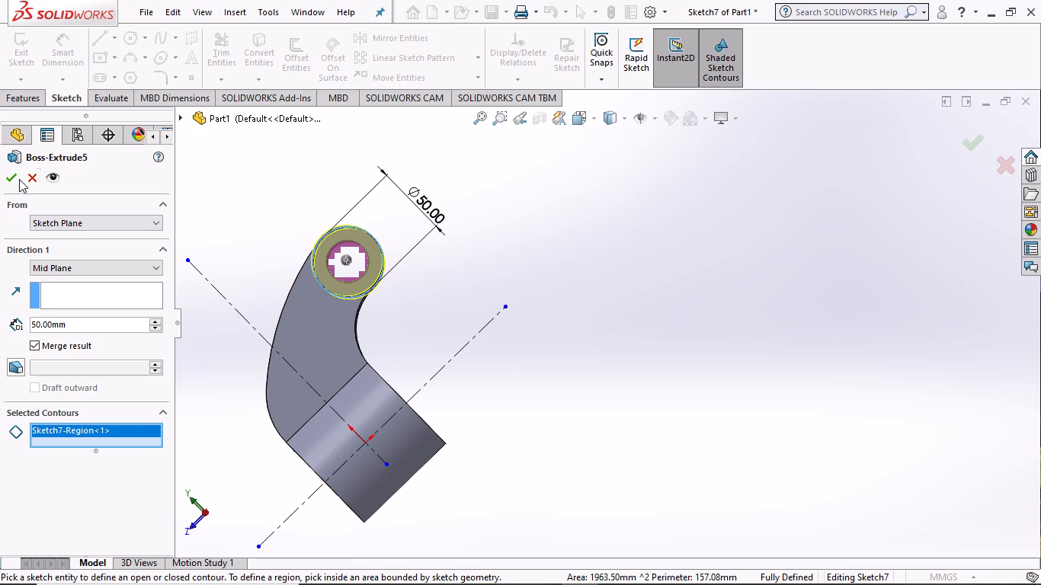
pyautogui.click(12, 178)
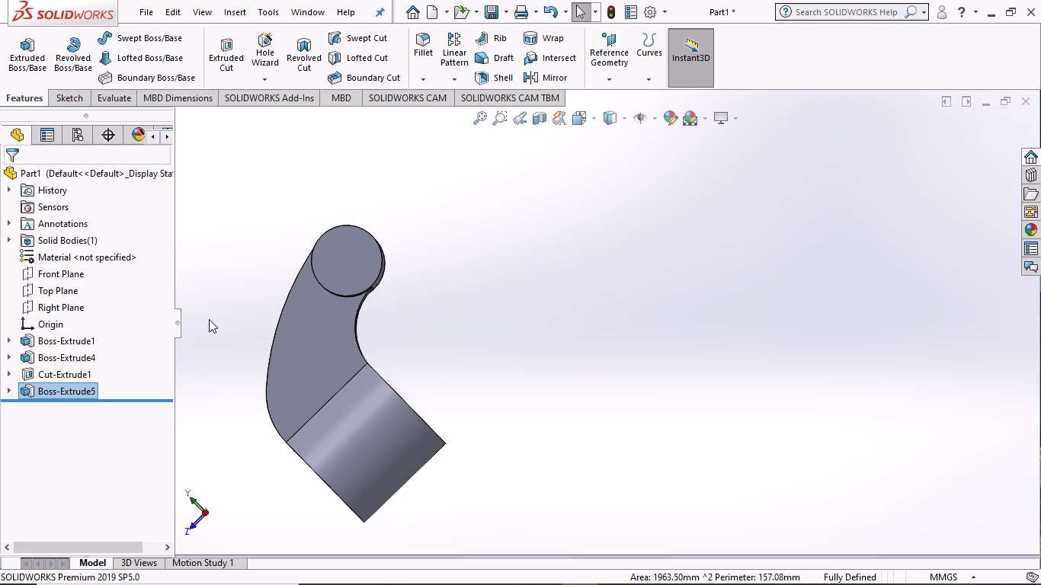
pyautogui.scroll(1, 342, 346)
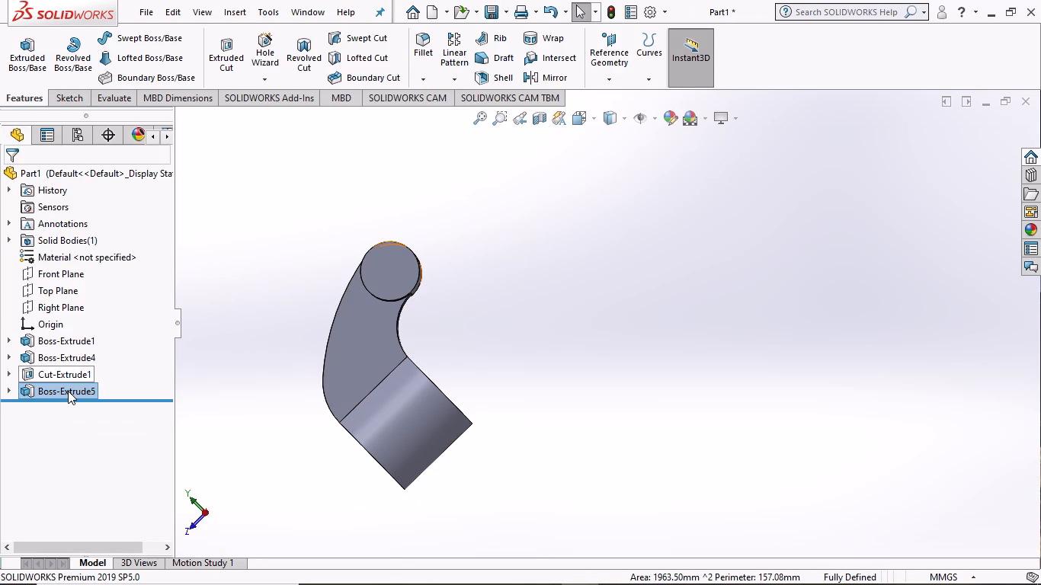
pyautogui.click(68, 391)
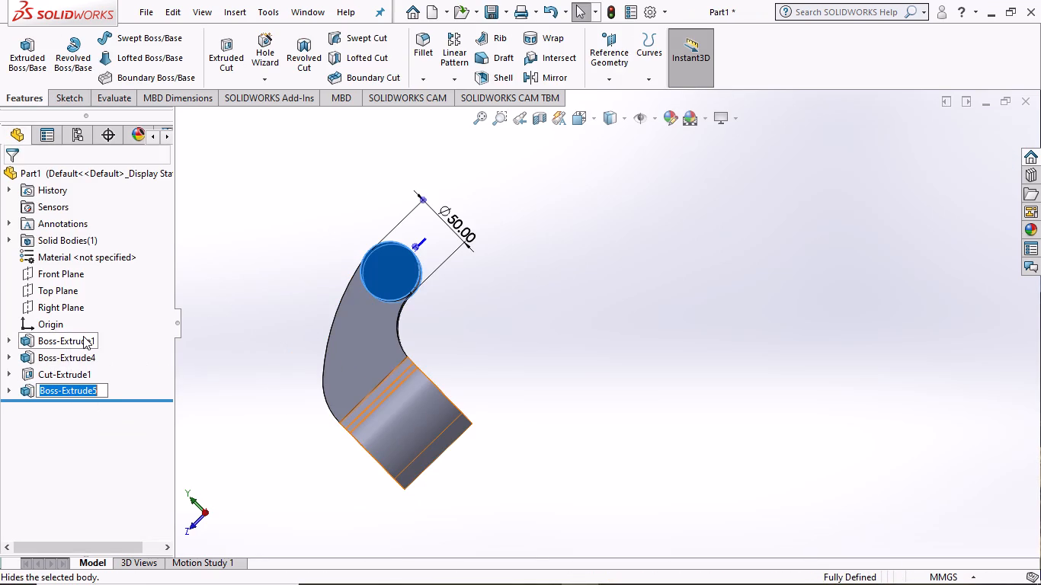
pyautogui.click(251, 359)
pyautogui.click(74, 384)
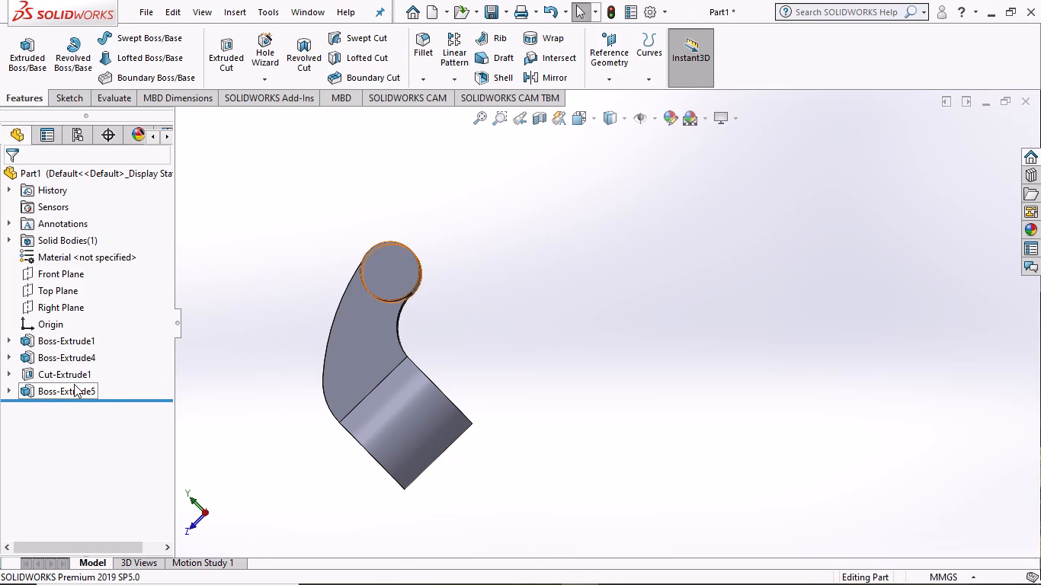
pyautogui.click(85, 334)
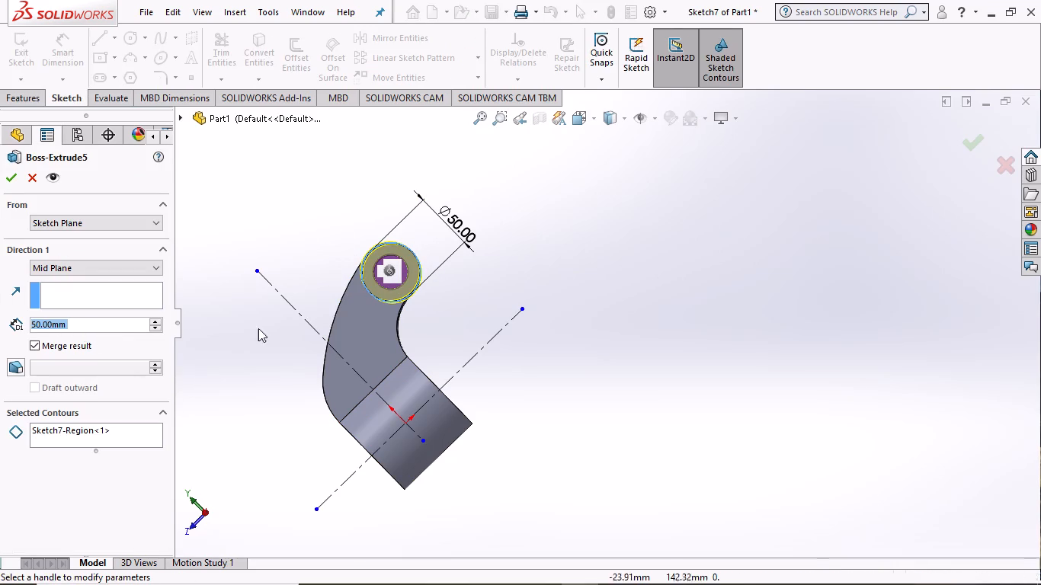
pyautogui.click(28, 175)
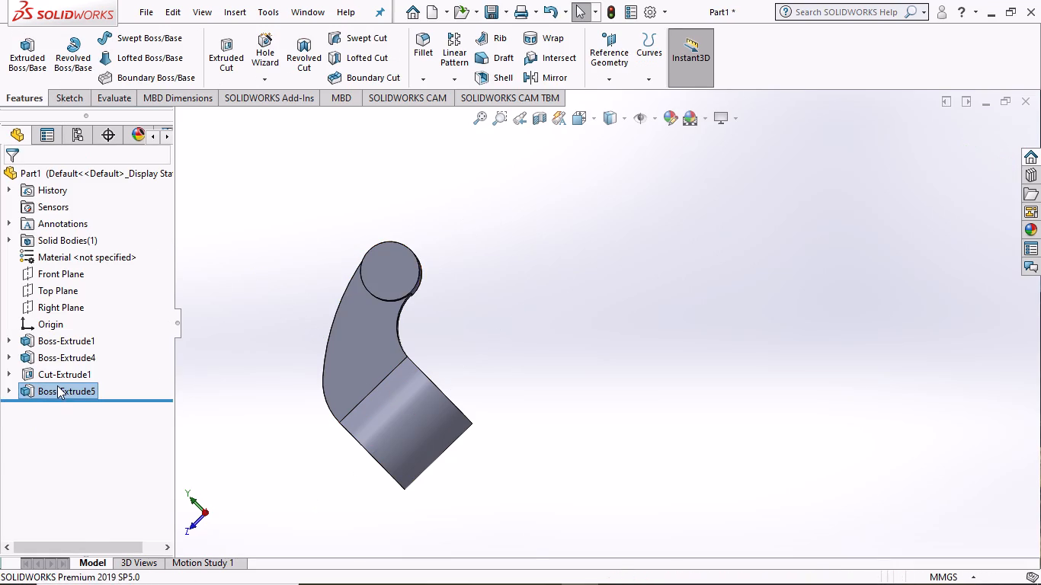
# Delete the arm-end boss-extrude feature while keeping its circle sketch.
pyautogui.rightClick(57, 385)
pyautogui.click(85, 348)
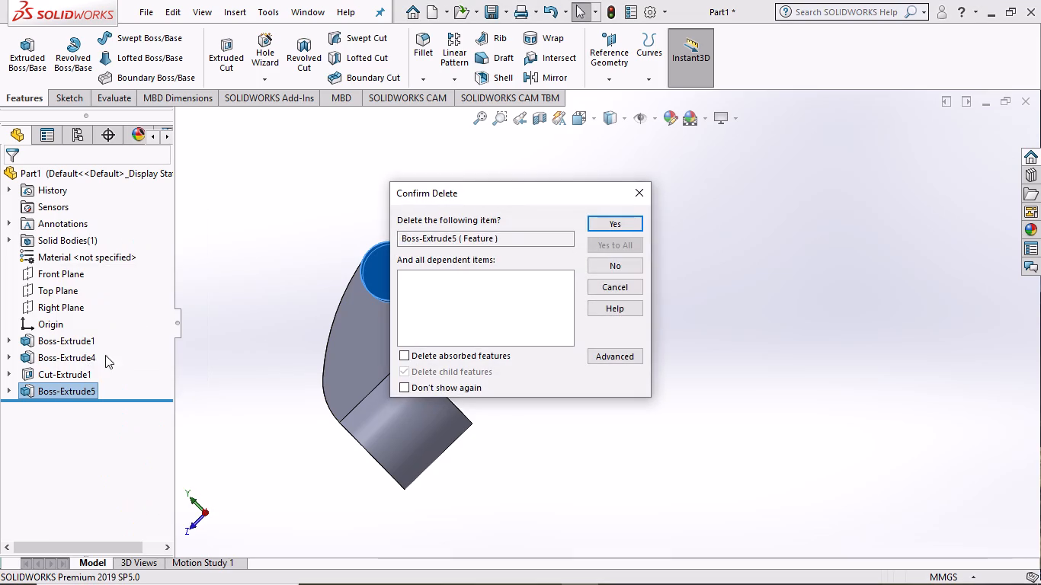
pyautogui.click(627, 222)
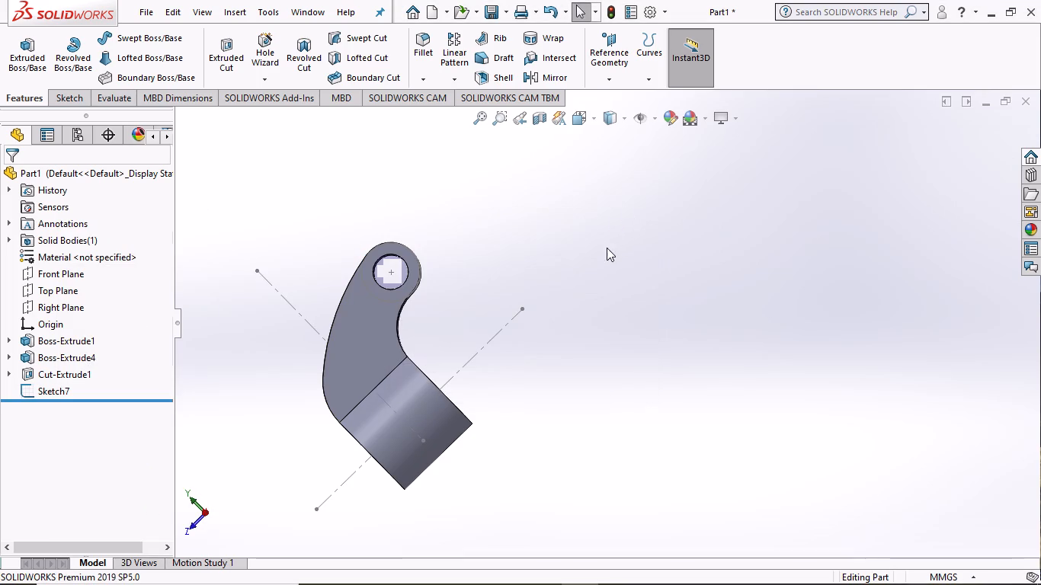
# Reopen the arm-end circle sketch in the Right view and draw a concentric 15 mm radius circle on the hole's edge.
pyautogui.click(575, 113)
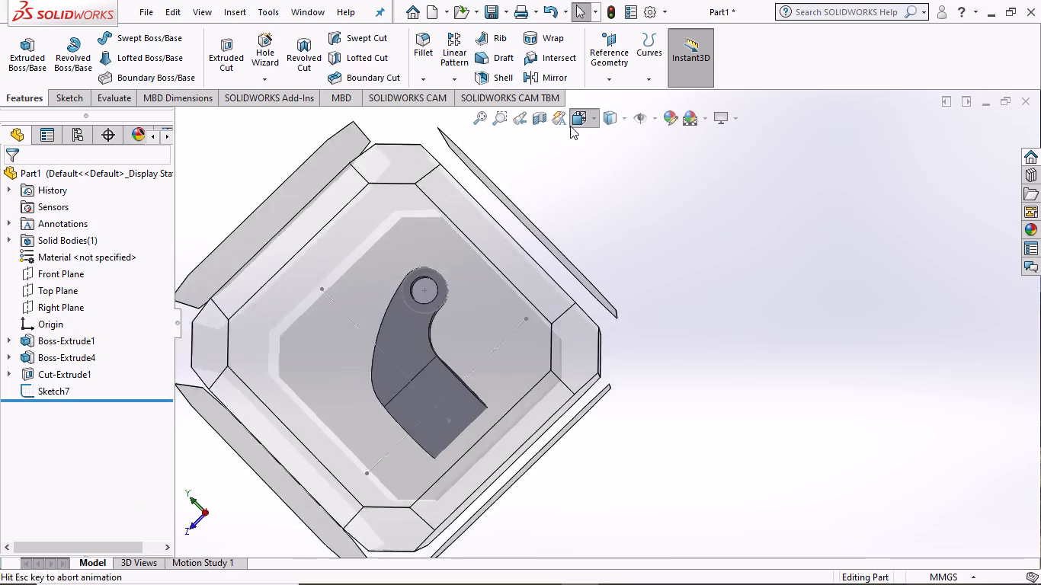
pyautogui.click(614, 177)
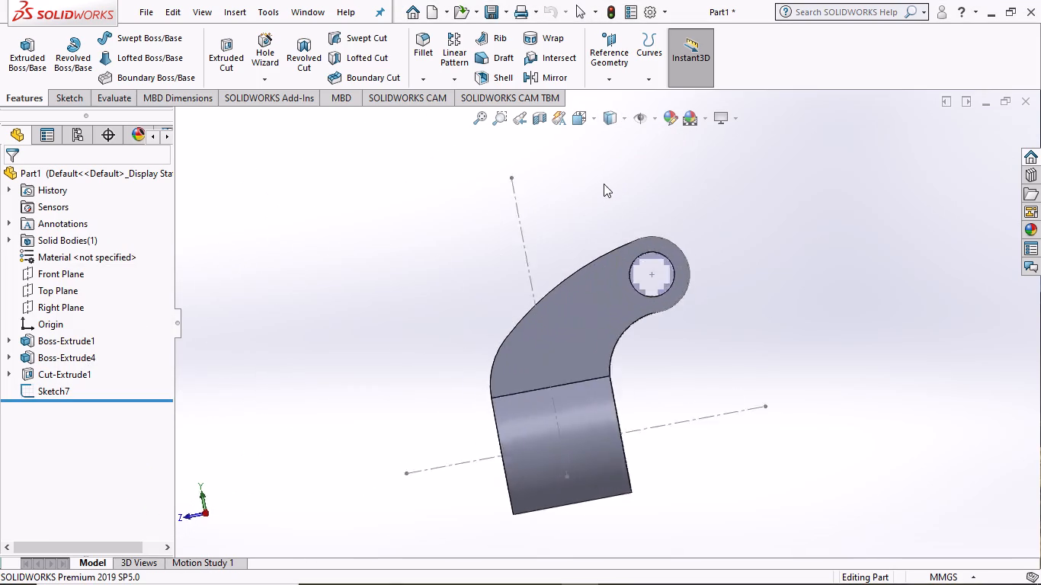
pyautogui.click(64, 97)
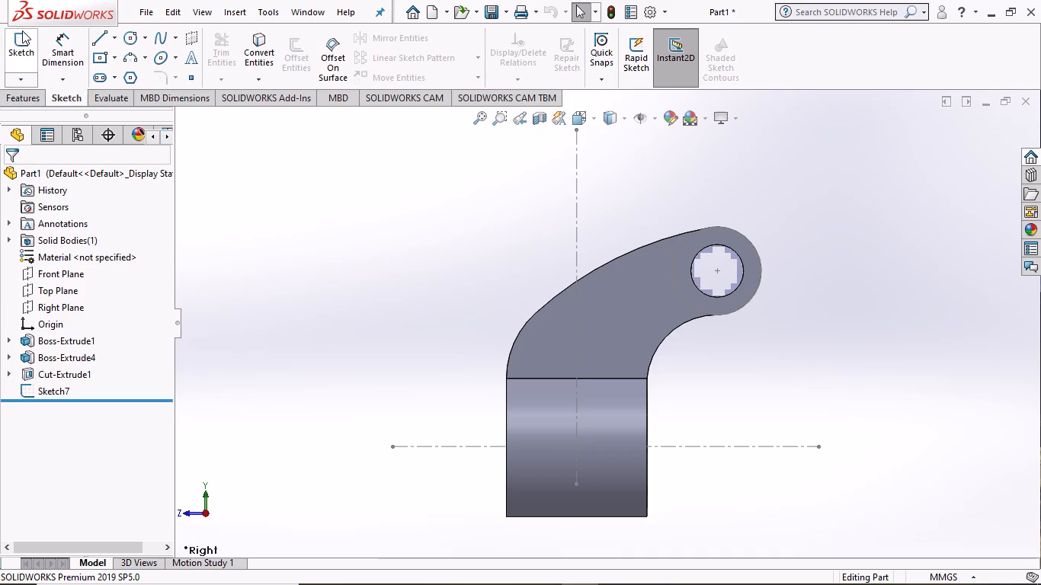
pyautogui.click(18, 38)
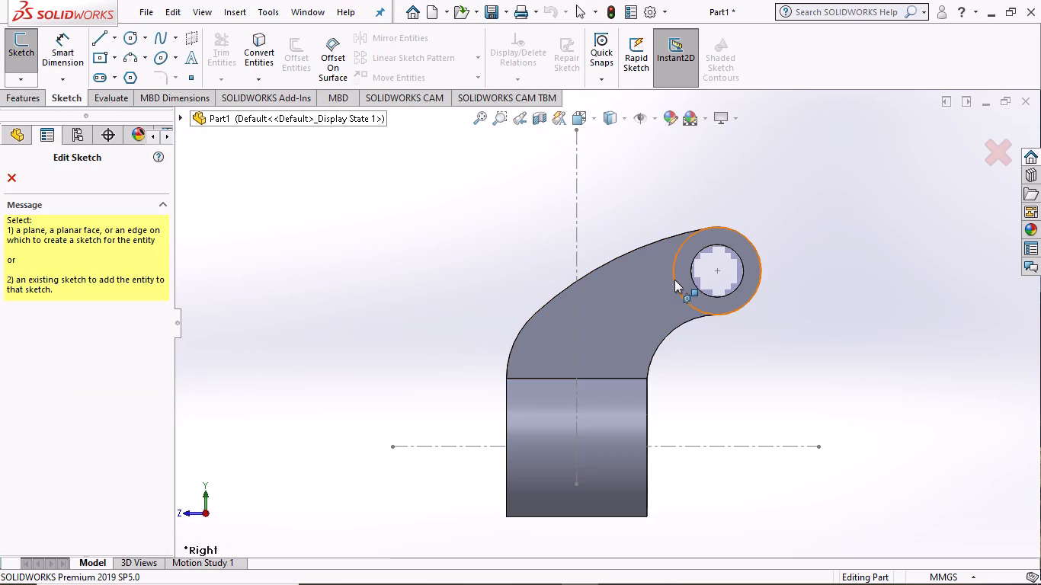
pyautogui.click(674, 280)
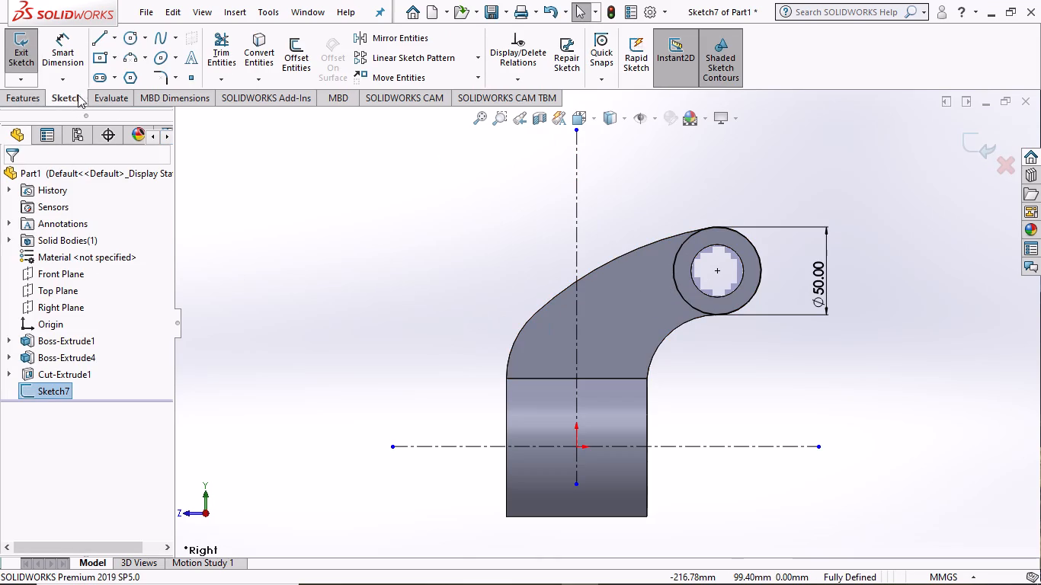
pyautogui.click(128, 35)
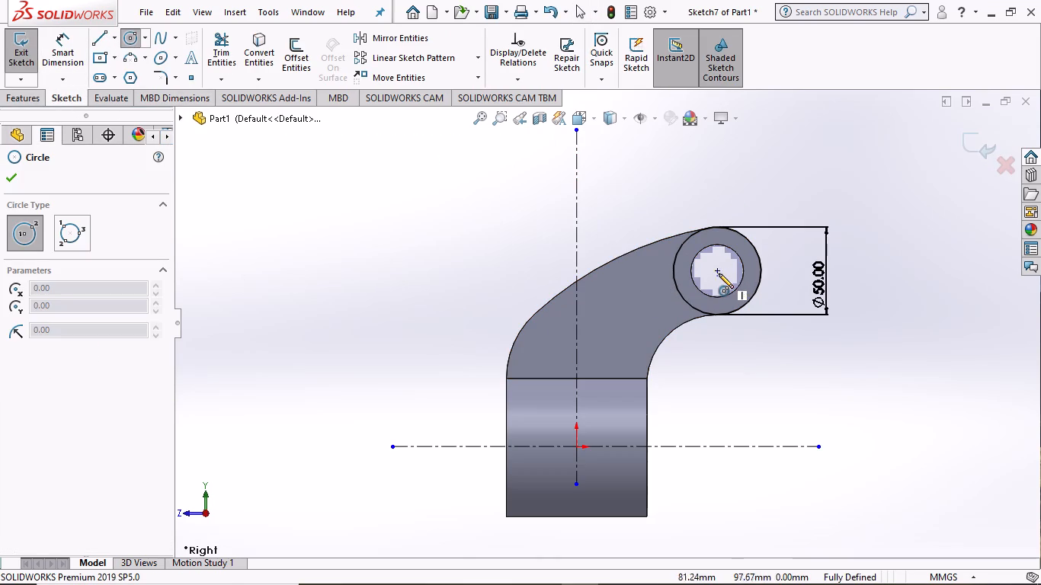
pyautogui.click(719, 273)
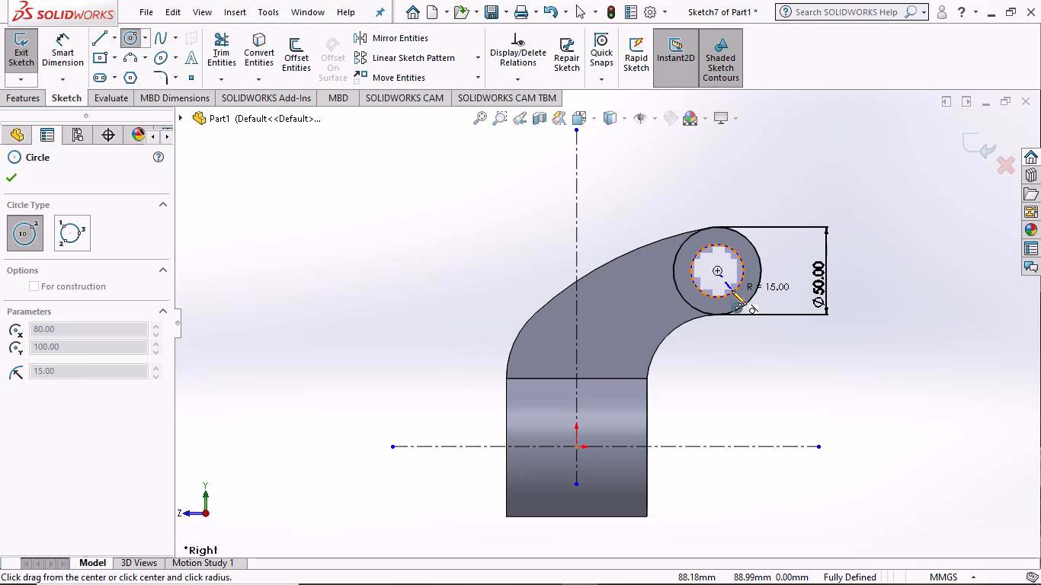
pyautogui.click(732, 290)
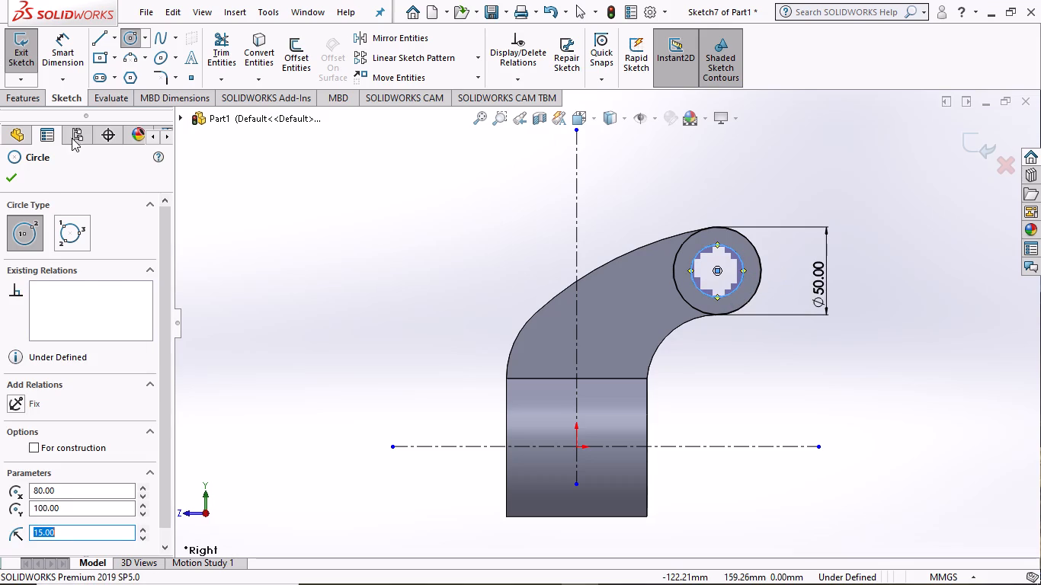
pyautogui.click(7, 177)
# Dimension the new inner circle's diameter at 30 mm.
pyautogui.click(66, 41)
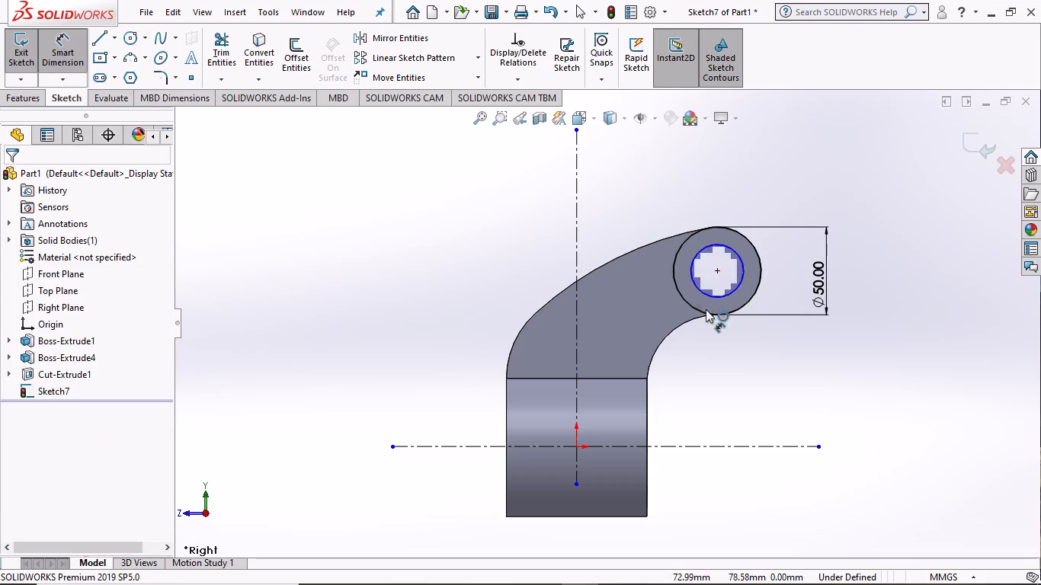
pyautogui.click(729, 291)
pyautogui.click(783, 280)
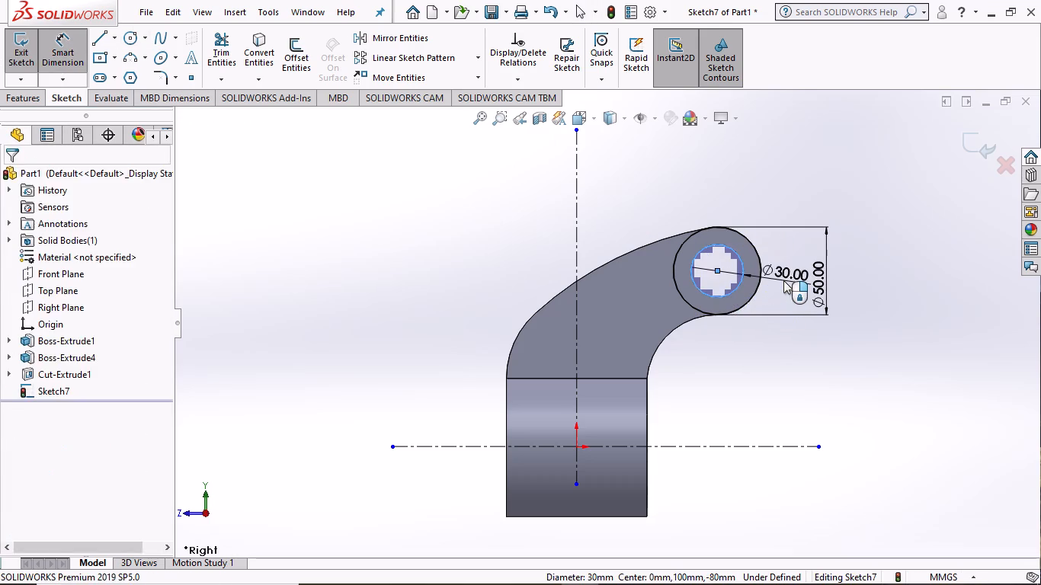
pyautogui.click(725, 260)
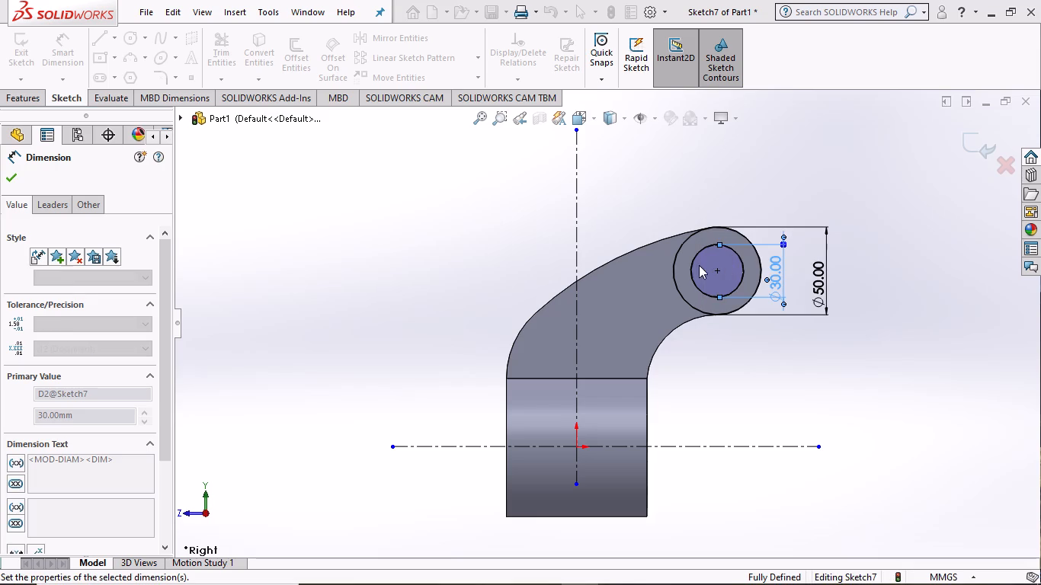
pyautogui.click(12, 173)
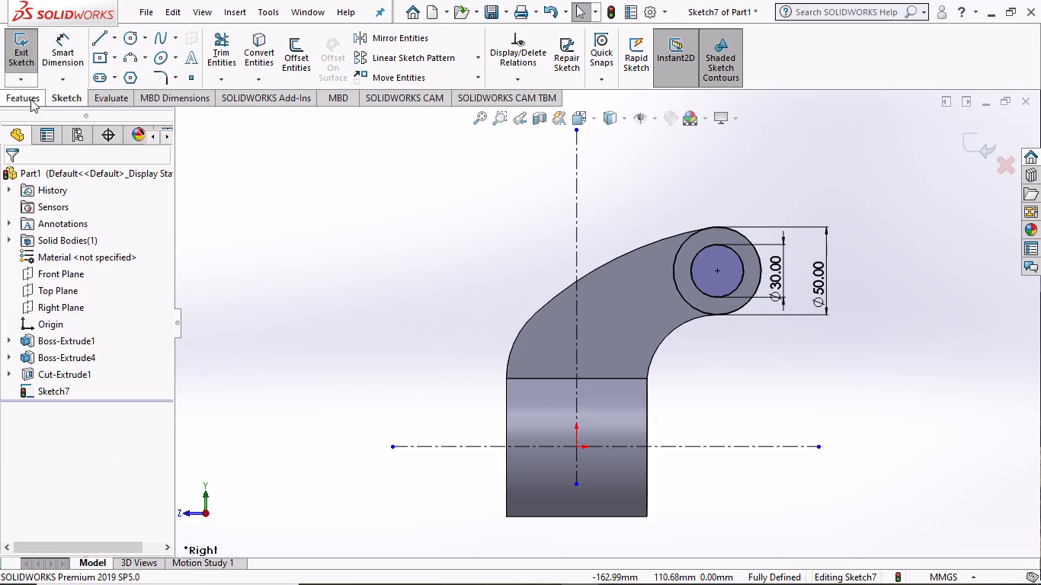
# Extrude the ring between the 30 mm and 50 mm circles as a merged boss, Mid Plane, 50 mm deep.
pyautogui.click(30, 99)
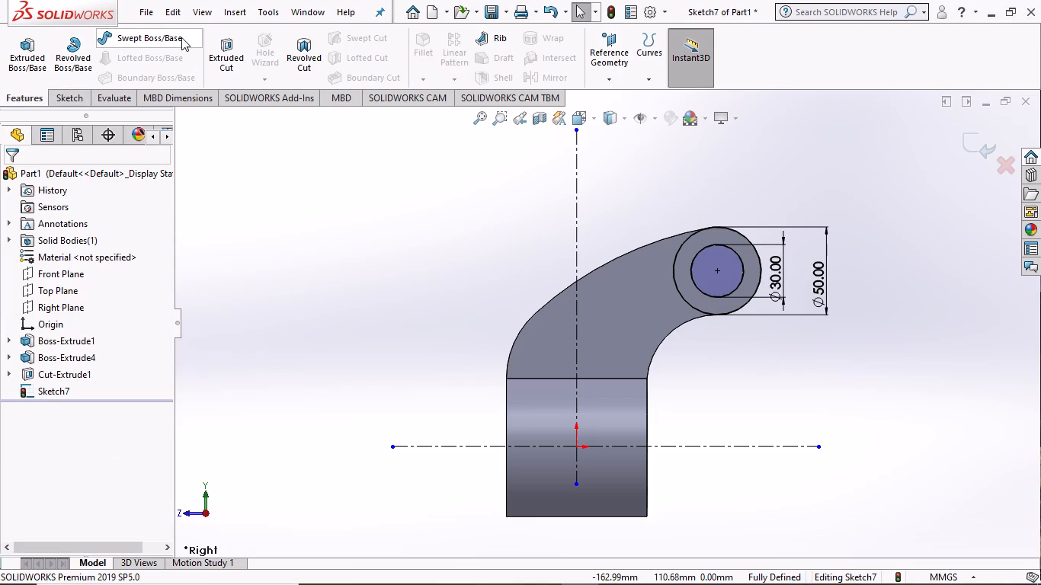
pyautogui.click(21, 60)
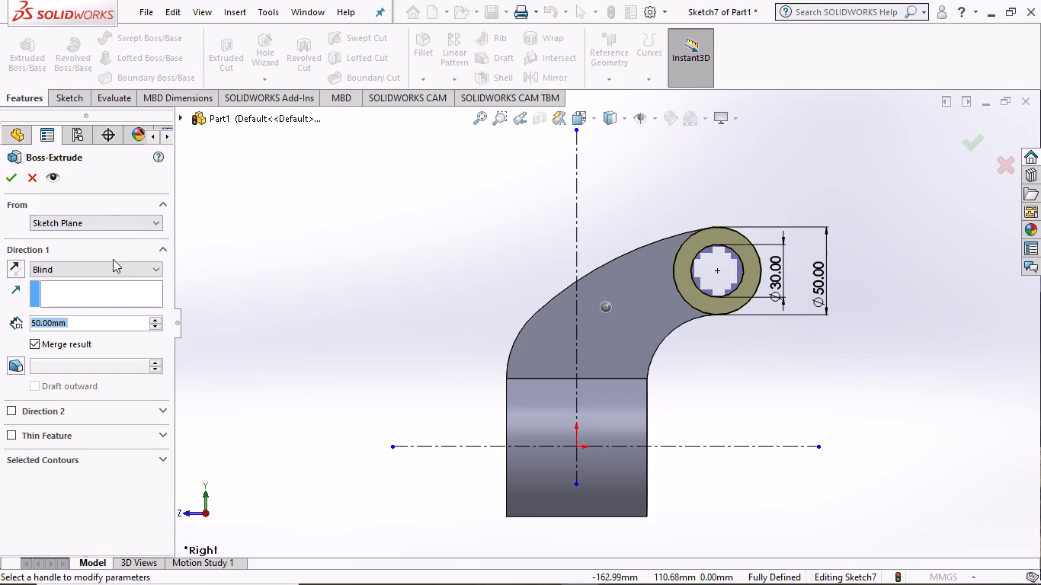
pyautogui.click(168, 458)
pyautogui.click(106, 455)
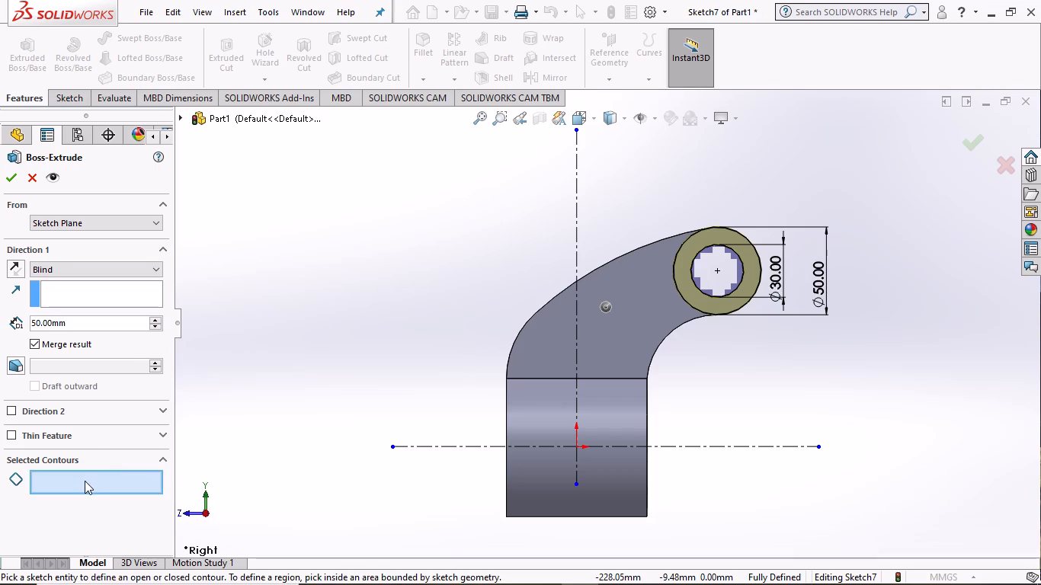
pyautogui.click(85, 481)
pyautogui.click(676, 261)
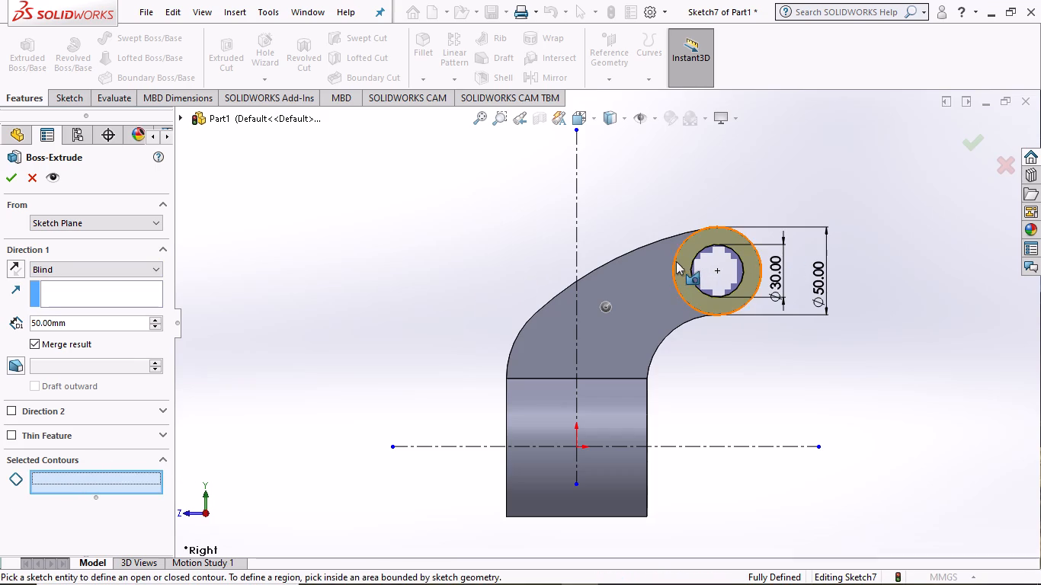
pyautogui.moveTo(828, 380); pyautogui.dragTo(722, 466, button='middle')
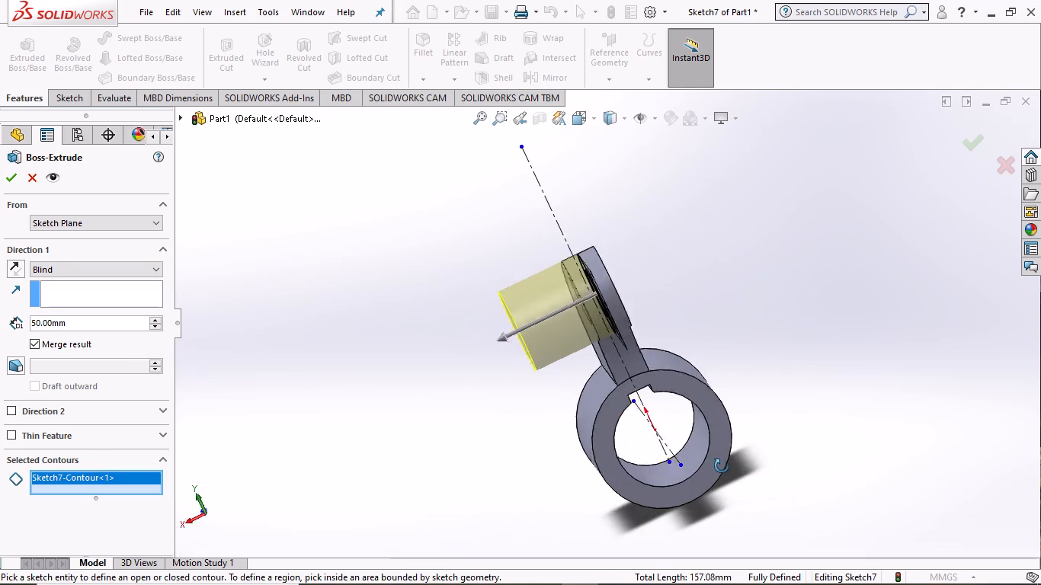
pyautogui.moveTo(722, 466); pyautogui.dragTo(847, 350, button='middle')
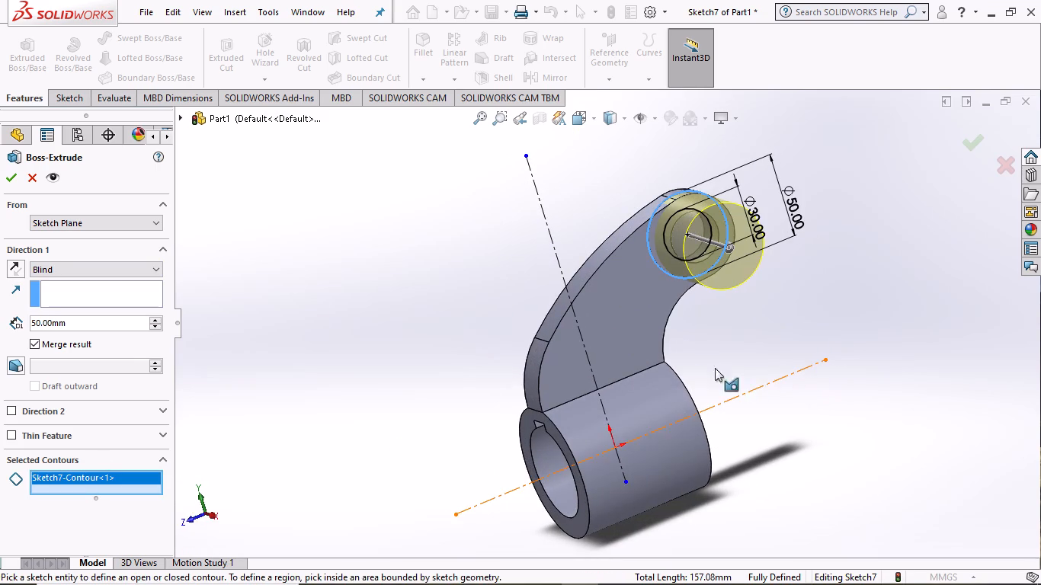
pyautogui.rightClick(108, 485)
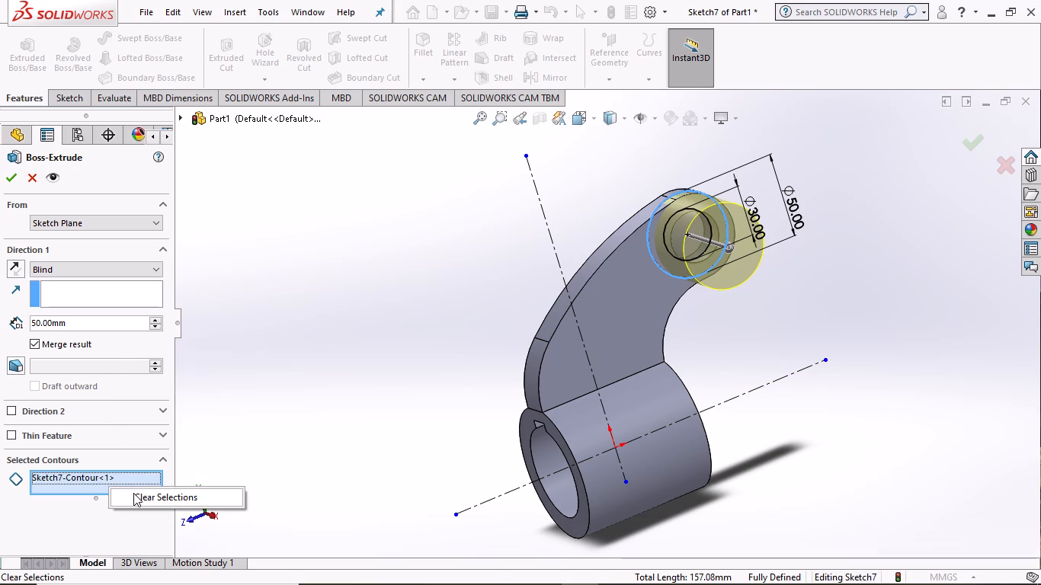
pyautogui.click(133, 493)
pyautogui.moveTo(825, 306); pyautogui.dragTo(827, 306, button='middle')
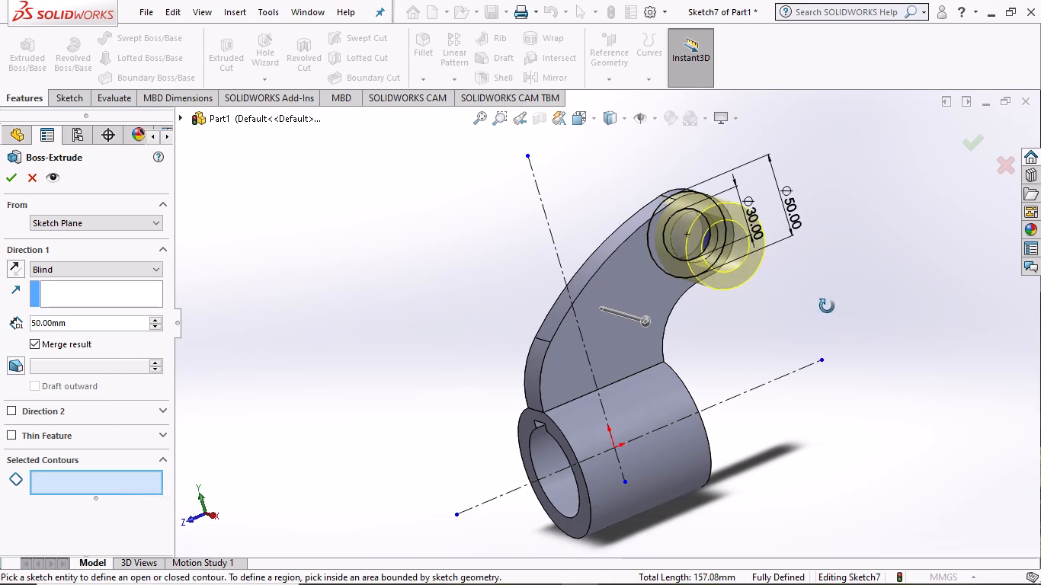
pyautogui.moveTo(827, 306); pyautogui.dragTo(738, 463, button='middle')
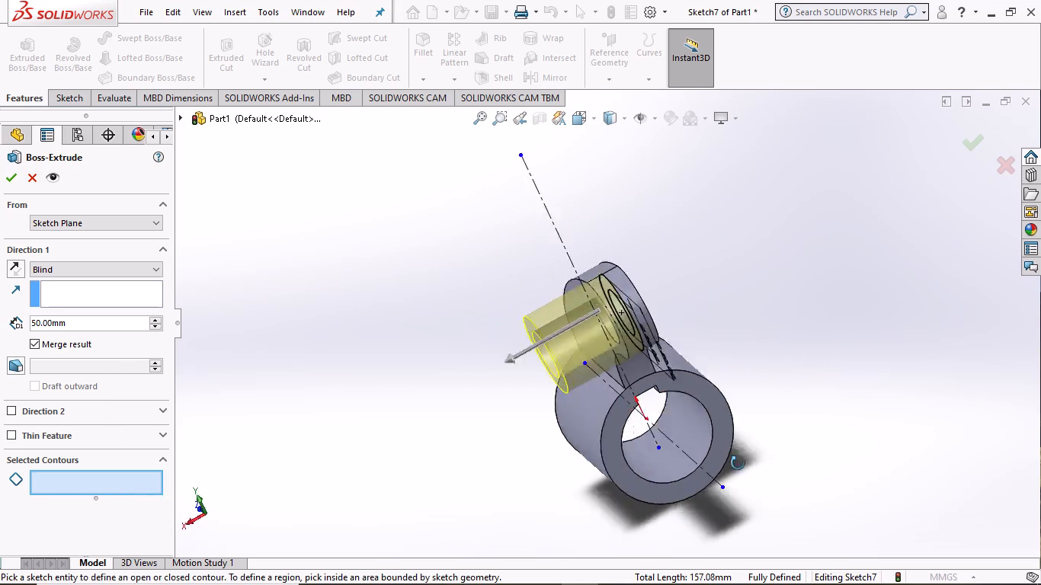
pyautogui.moveTo(738, 463); pyautogui.dragTo(761, 359, button='middle')
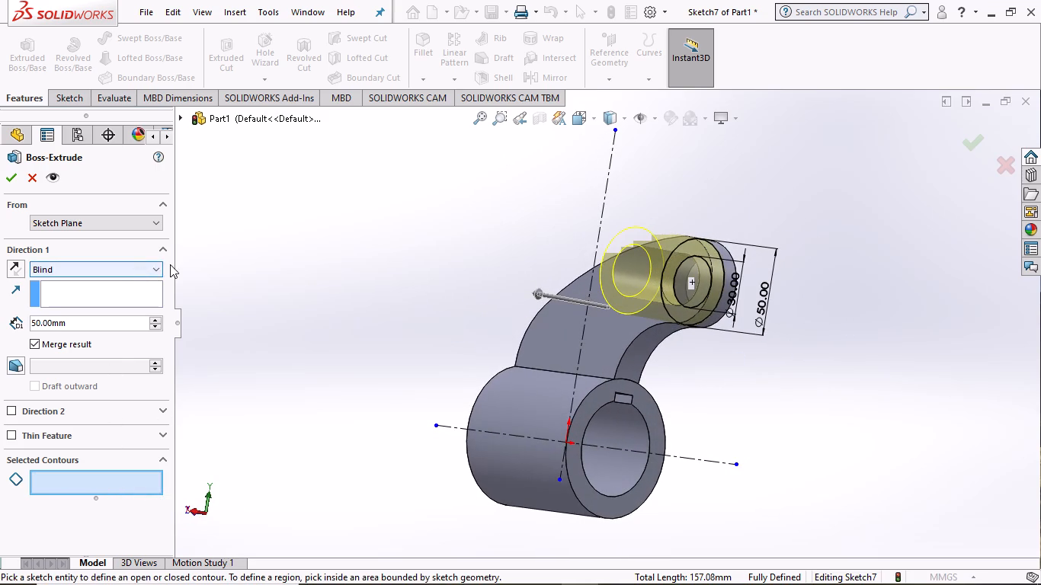
pyautogui.click(147, 265)
pyautogui.click(91, 342)
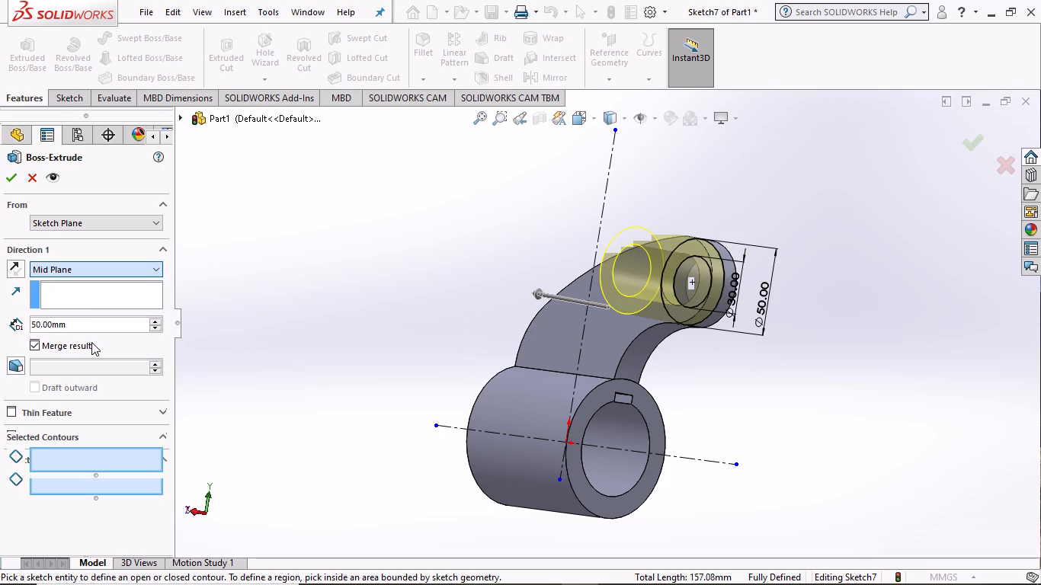
pyautogui.click(8, 177)
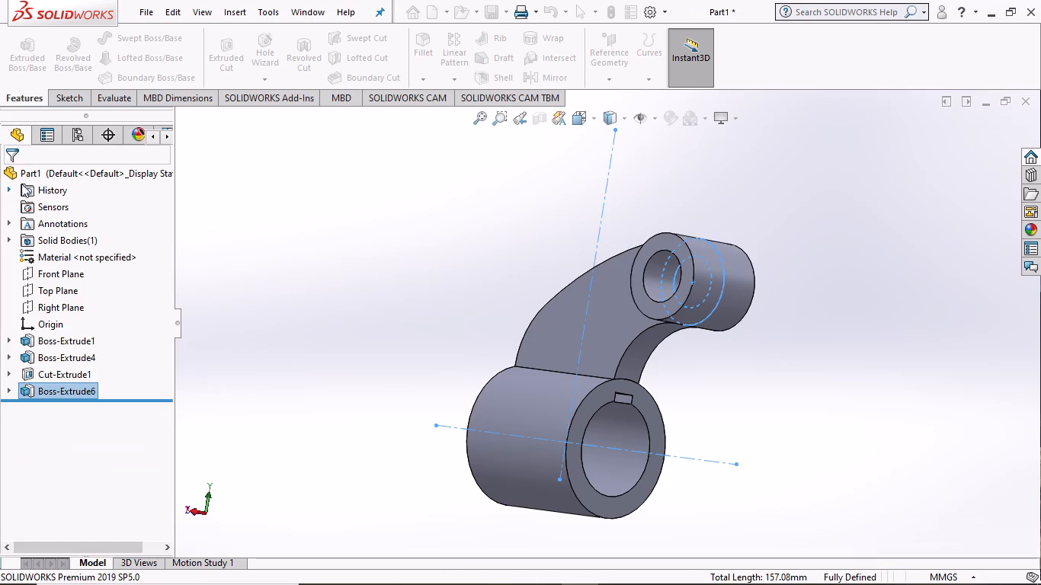
# Examine the arm-end boss, its through hole and the keyed hub from several angles.
pyautogui.moveTo(404, 268); pyautogui.dragTo(455, 354, button='middle')
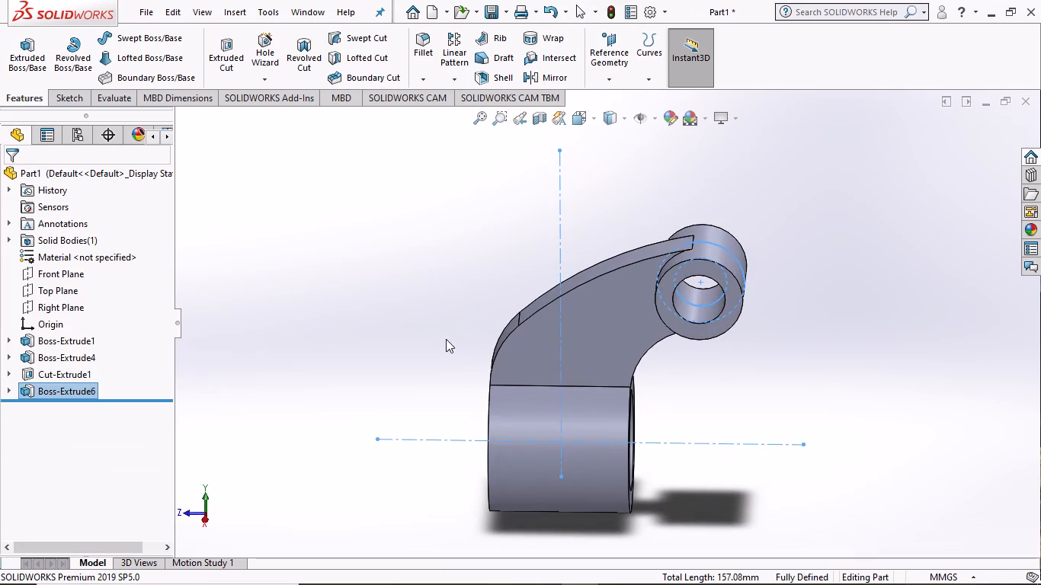
pyautogui.click(416, 308)
pyautogui.scroll(1, 766, 403)
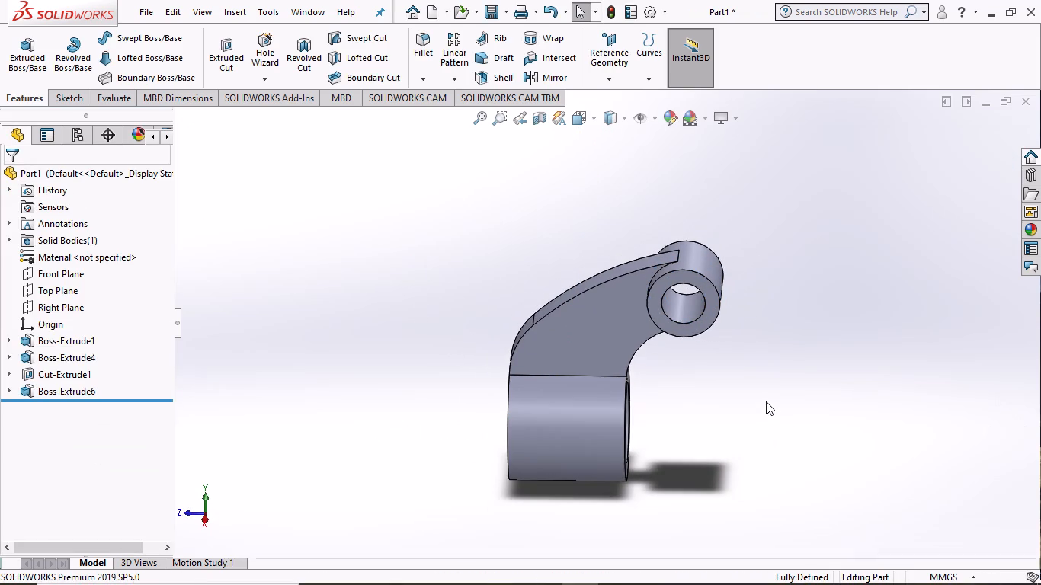
pyautogui.scroll(-2, 766, 404)
pyautogui.scroll(1, 649, 404)
pyautogui.moveTo(736, 385); pyautogui.dragTo(571, 491, button='middle')
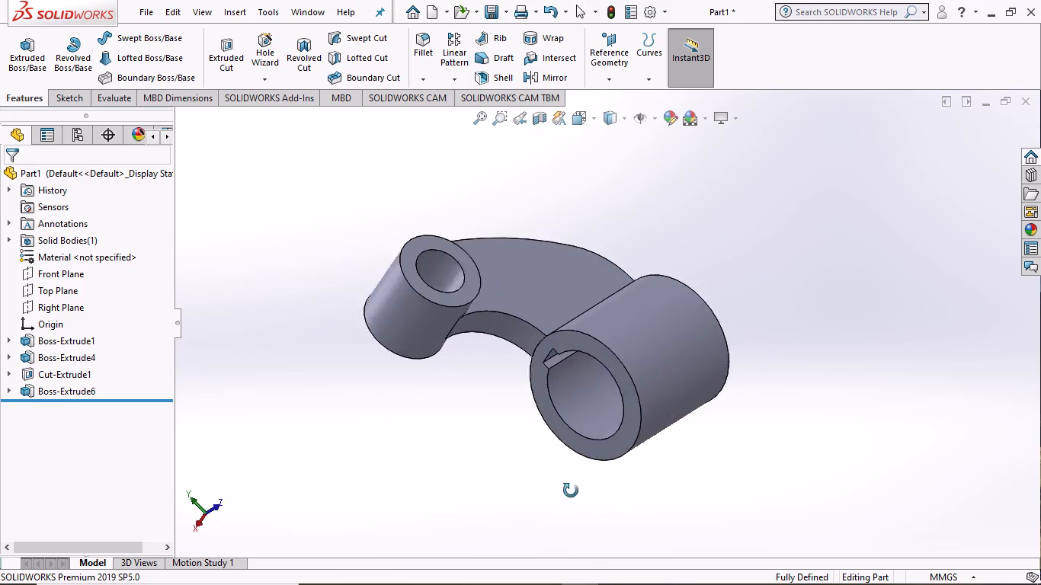
pyautogui.moveTo(571, 491); pyautogui.dragTo(657, 329, button='middle')
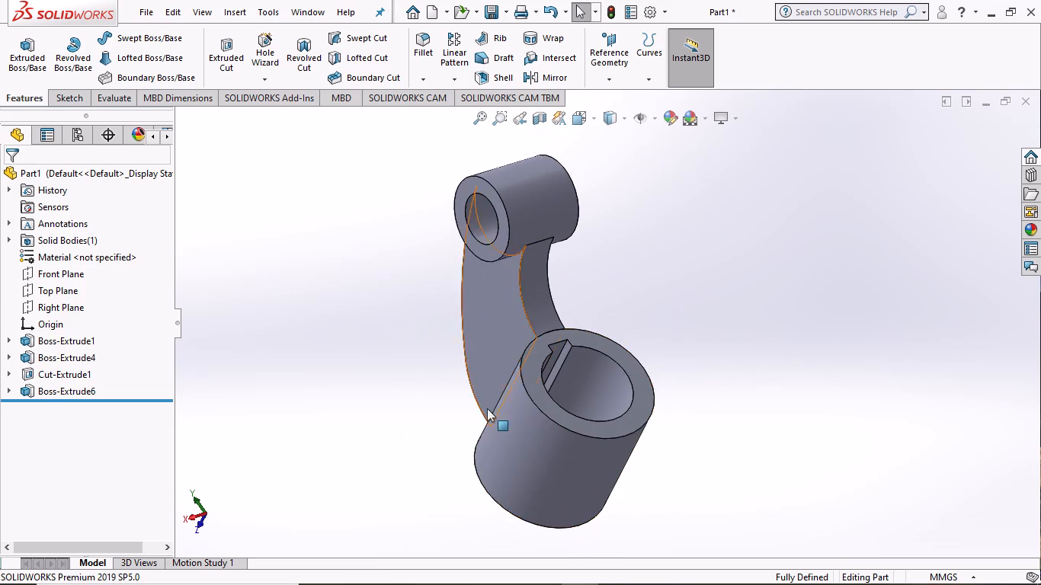
pyautogui.moveTo(389, 383); pyautogui.dragTo(340, 420, button='middle')
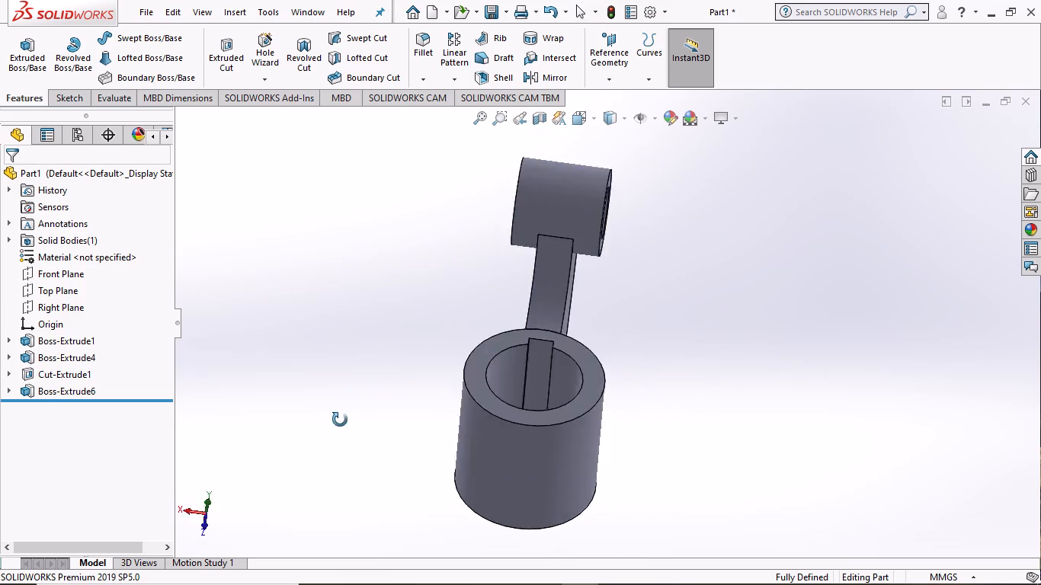
# Examine the finished arm, its end boss and the keyed hub from both sides of the part.
pyautogui.moveTo(340, 420); pyautogui.dragTo(431, 521, button='middle')
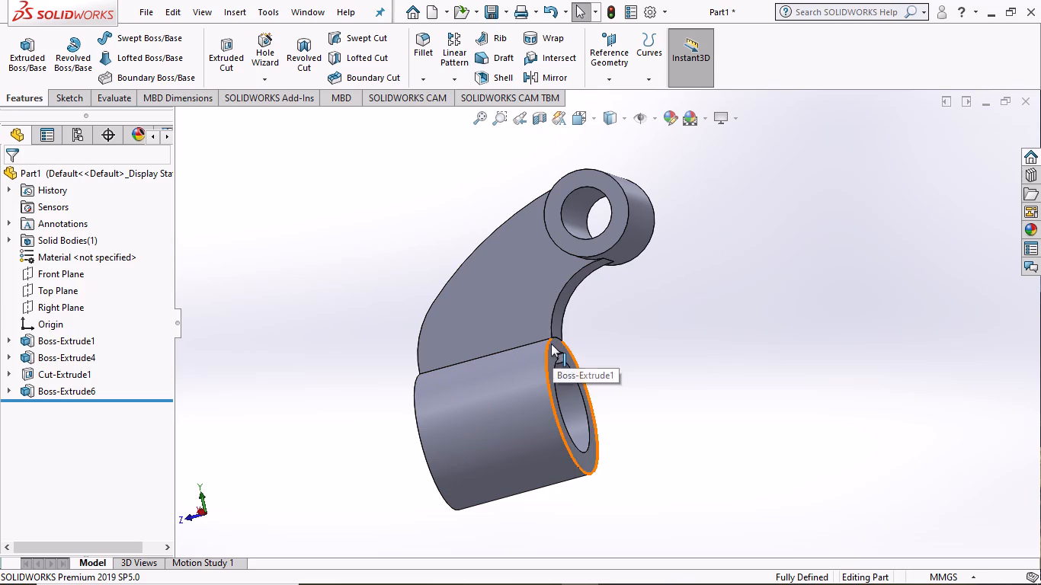
pyautogui.scroll(-1, 554, 394)
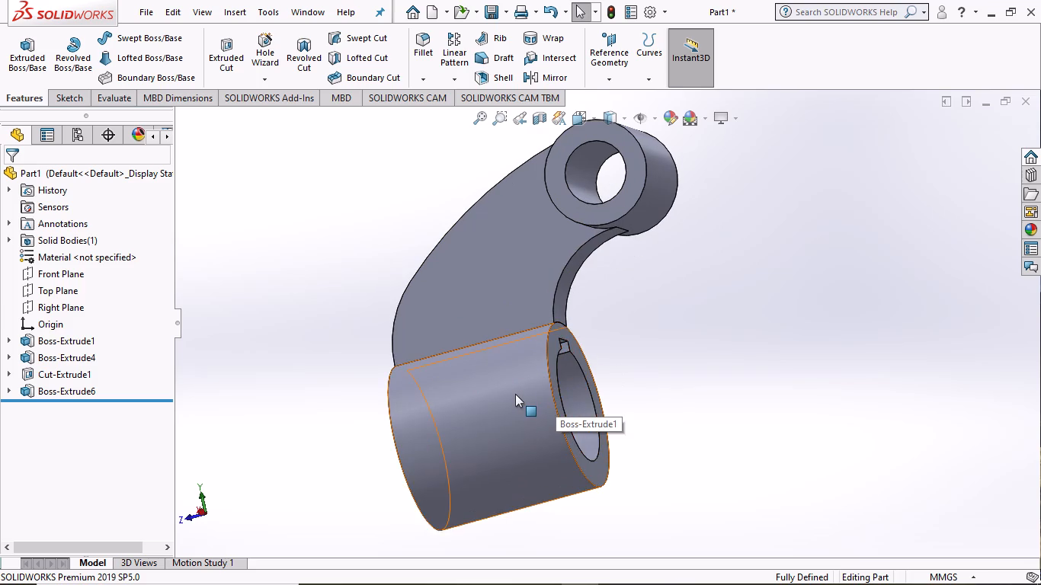
pyautogui.scroll(2, 515, 394)
pyautogui.scroll(1, 603, 363)
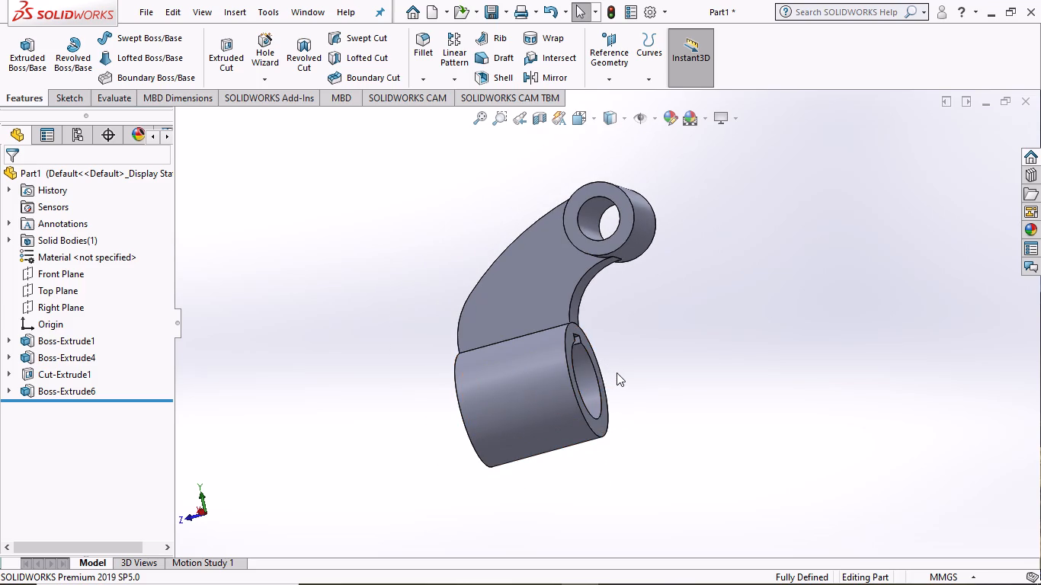
pyautogui.scroll(-1, 623, 376)
pyautogui.scroll(-1, 668, 330)
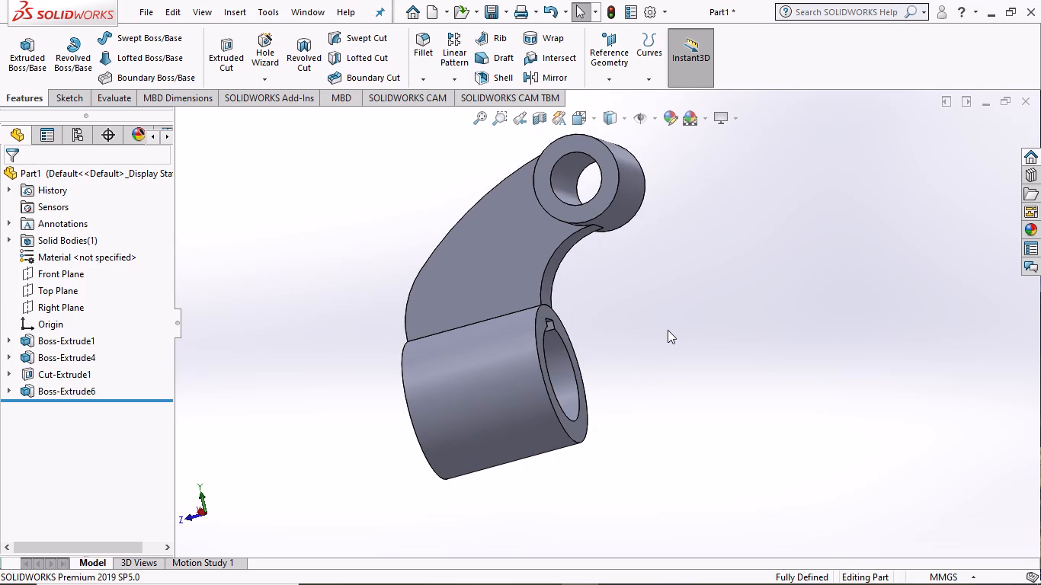
pyautogui.scroll(2, 668, 330)
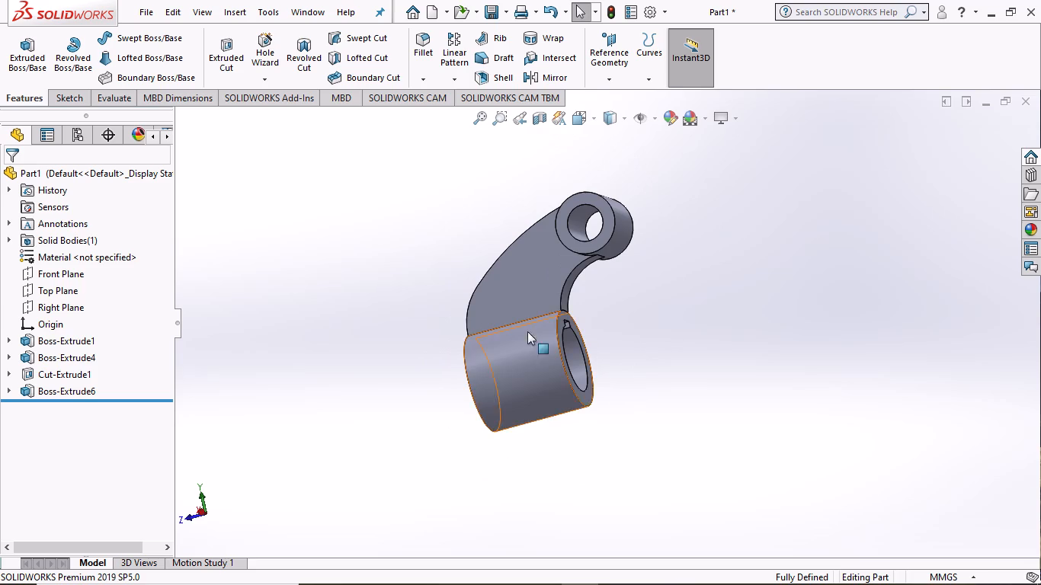
pyautogui.scroll(-3, 506, 263)
pyautogui.moveTo(305, 268); pyautogui.dragTo(338, 303, button='middle')
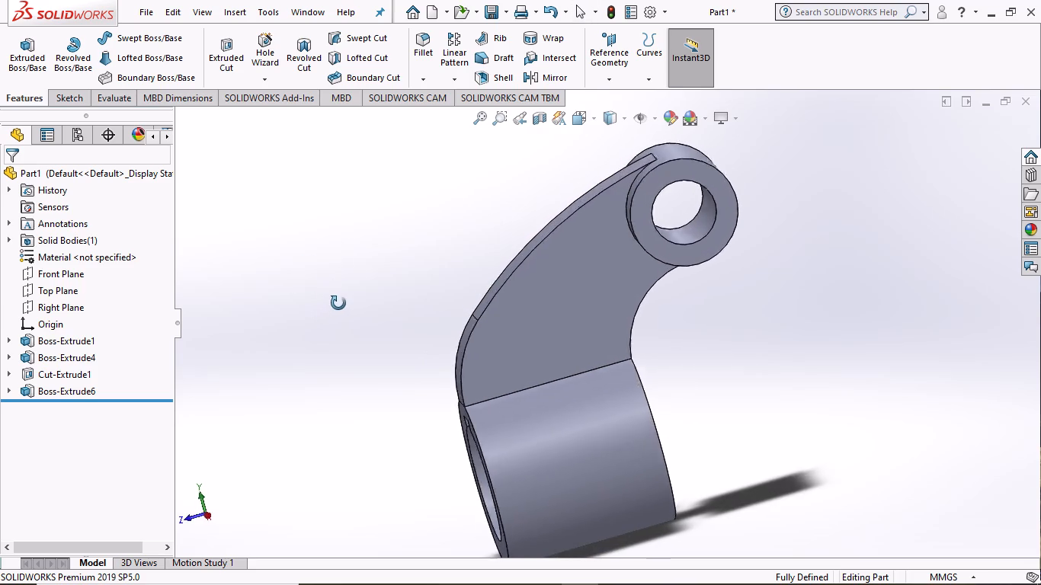
pyautogui.moveTo(338, 303); pyautogui.dragTo(353, 292, button='middle')
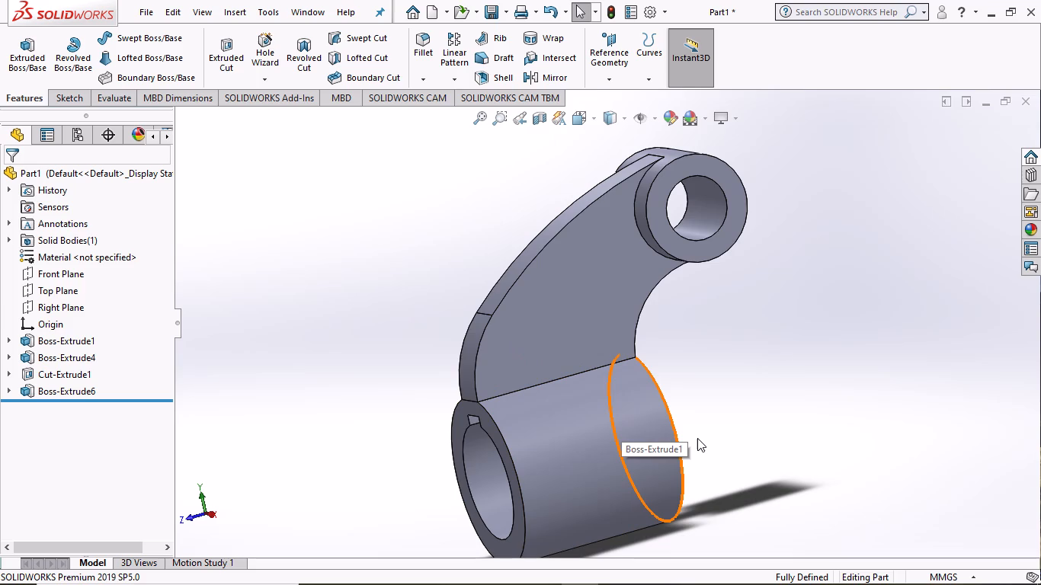
pyautogui.scroll(-1, 697, 439)
pyautogui.scroll(1, 692, 433)
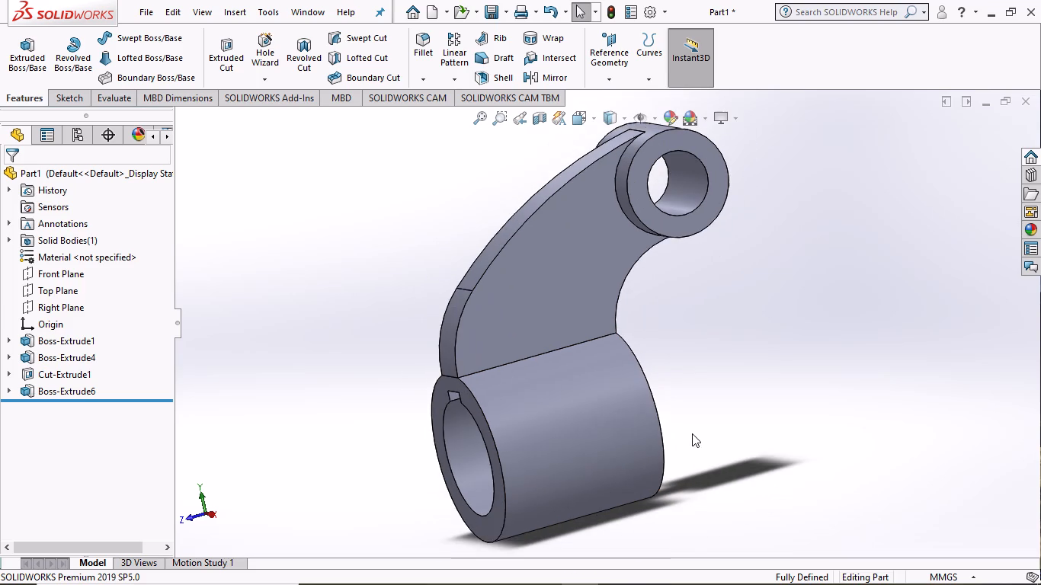
pyautogui.scroll(3, 692, 433)
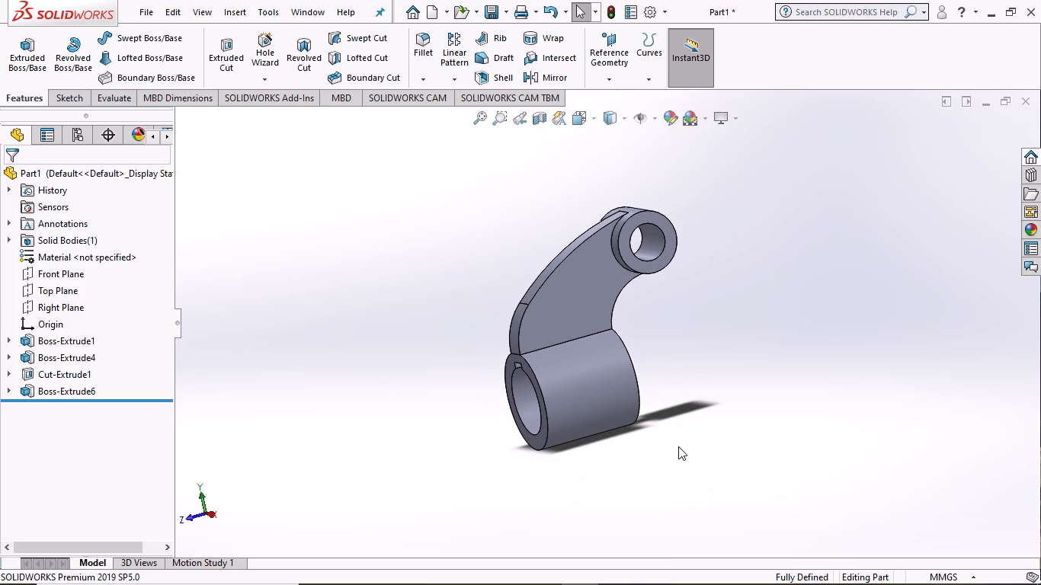
pyautogui.scroll(-1, 678, 446)
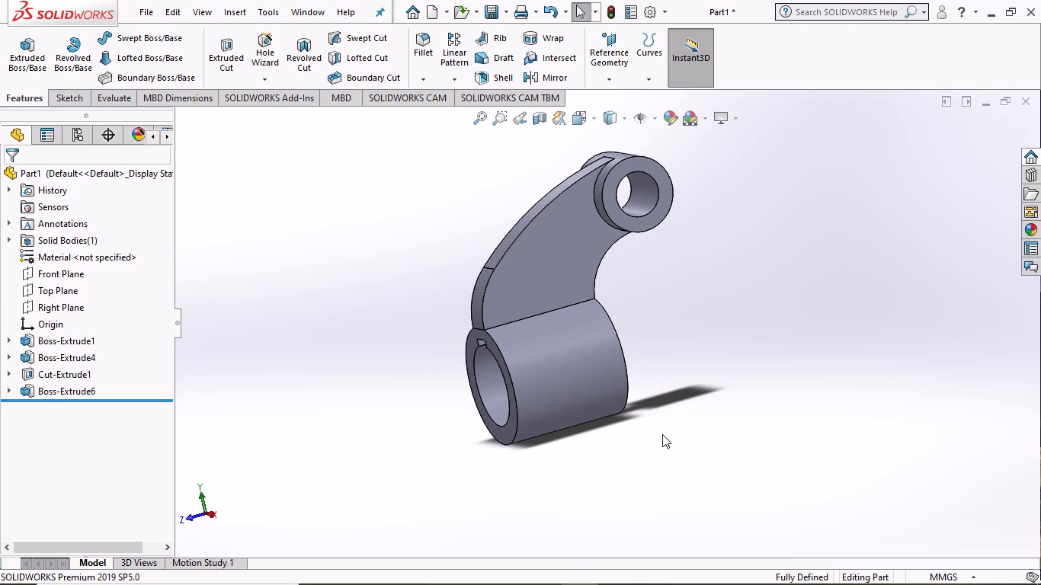
pyautogui.scroll(-1, 495, 196)
pyautogui.scroll(1, 510, 190)
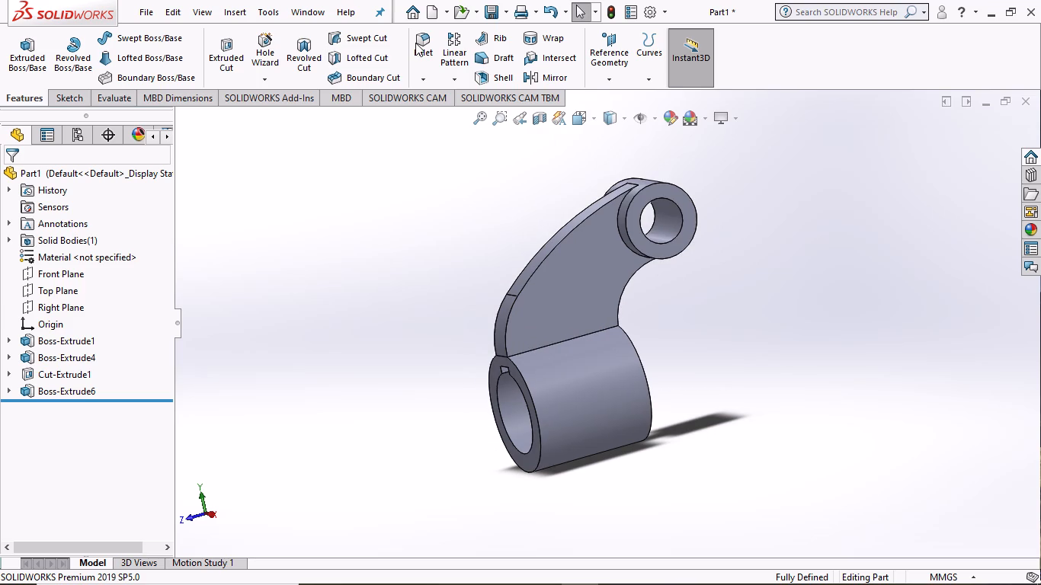
# Start a Fillet and select the four edges bordering the arm's outer curved face, two on each side.
pyautogui.click(415, 42)
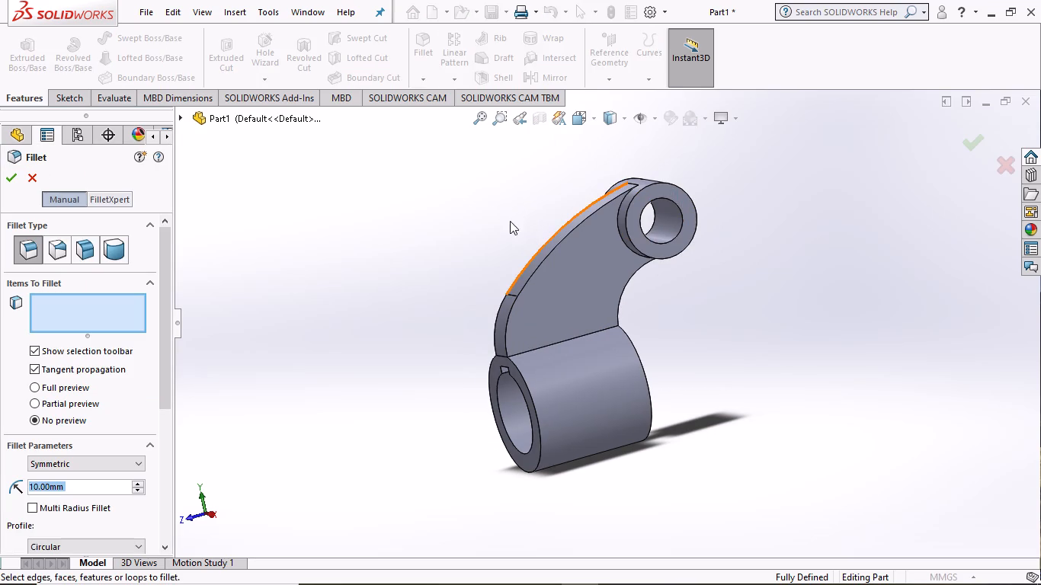
pyautogui.moveTo(410, 235); pyautogui.dragTo(379, 286, button='middle')
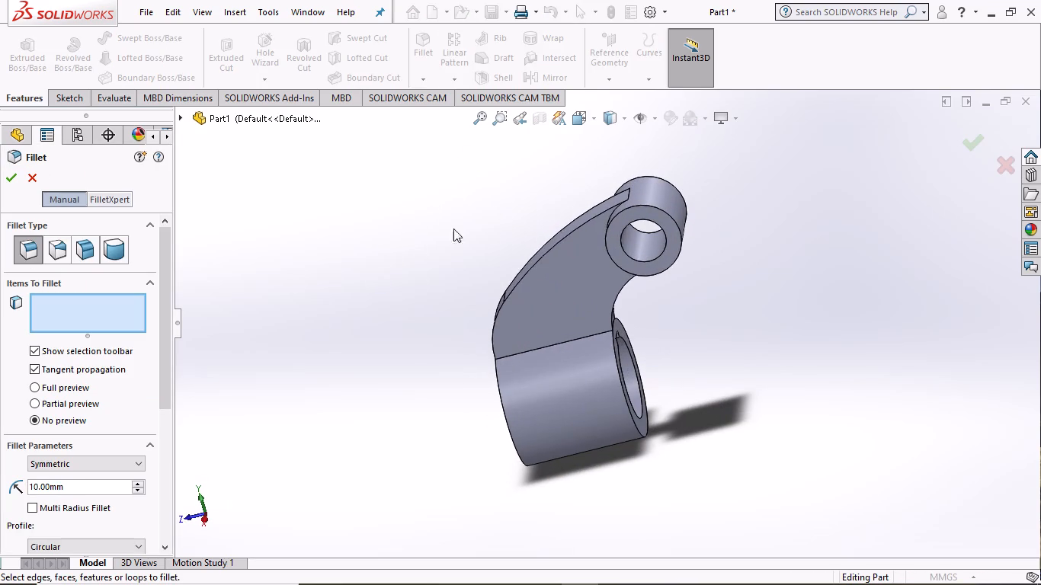
pyautogui.click(559, 241)
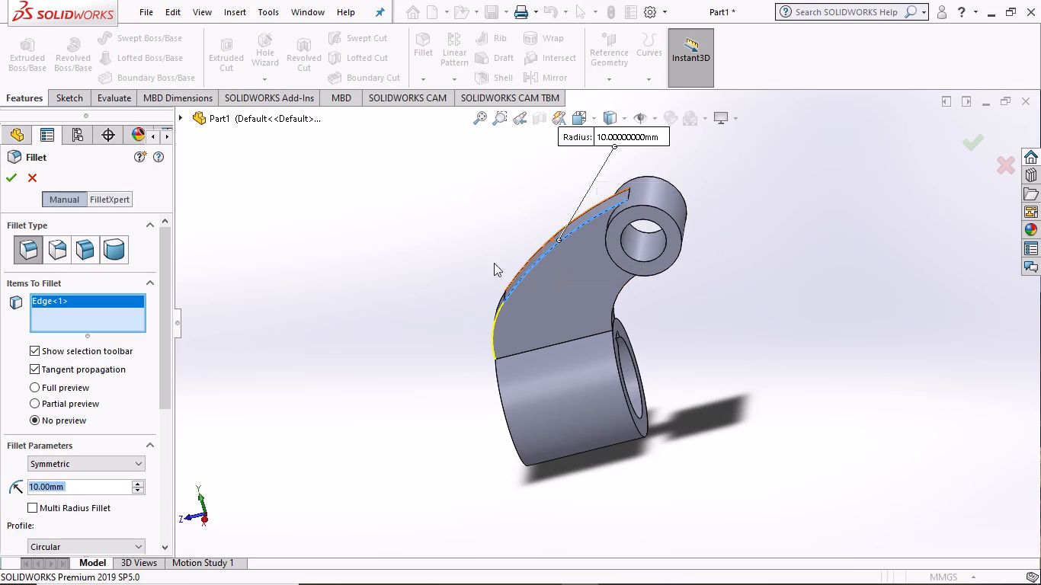
pyautogui.click(496, 317)
pyautogui.moveTo(440, 322); pyautogui.dragTo(470, 305, button='middle')
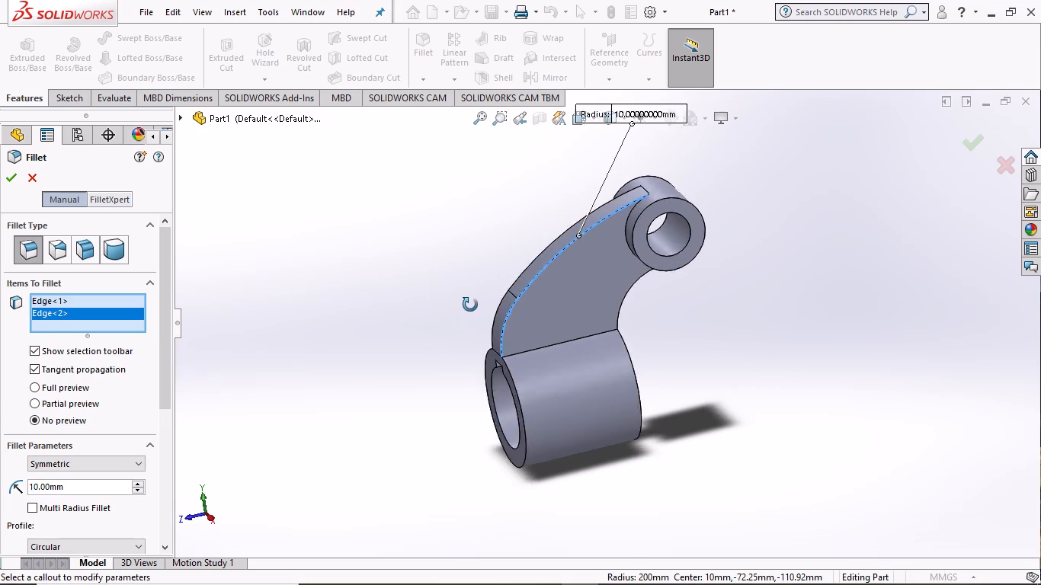
pyautogui.moveTo(470, 305); pyautogui.dragTo(600, 435, button='middle')
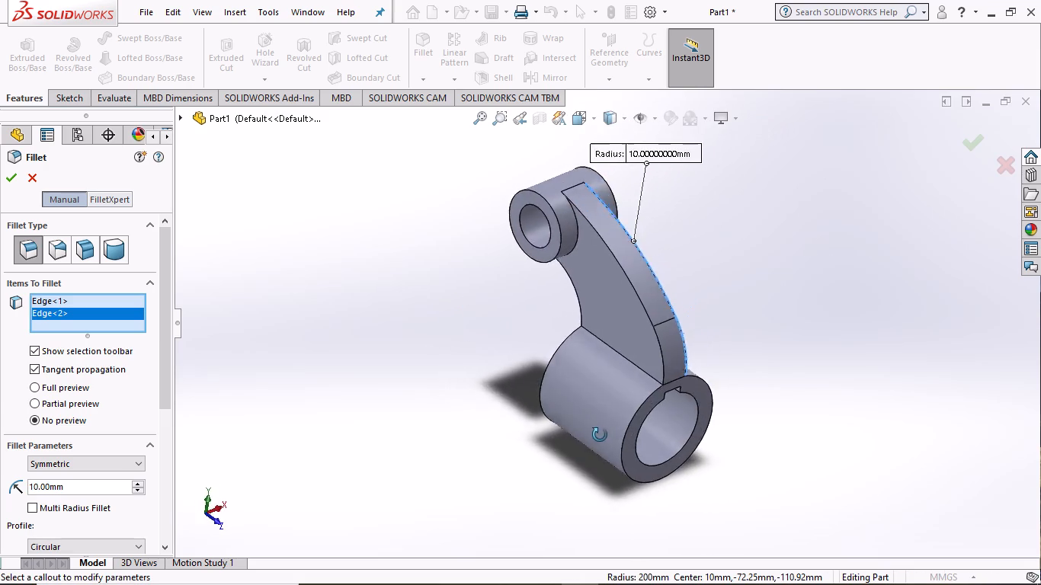
pyautogui.moveTo(600, 435); pyautogui.dragTo(579, 472, button='middle')
pyautogui.click(591, 290)
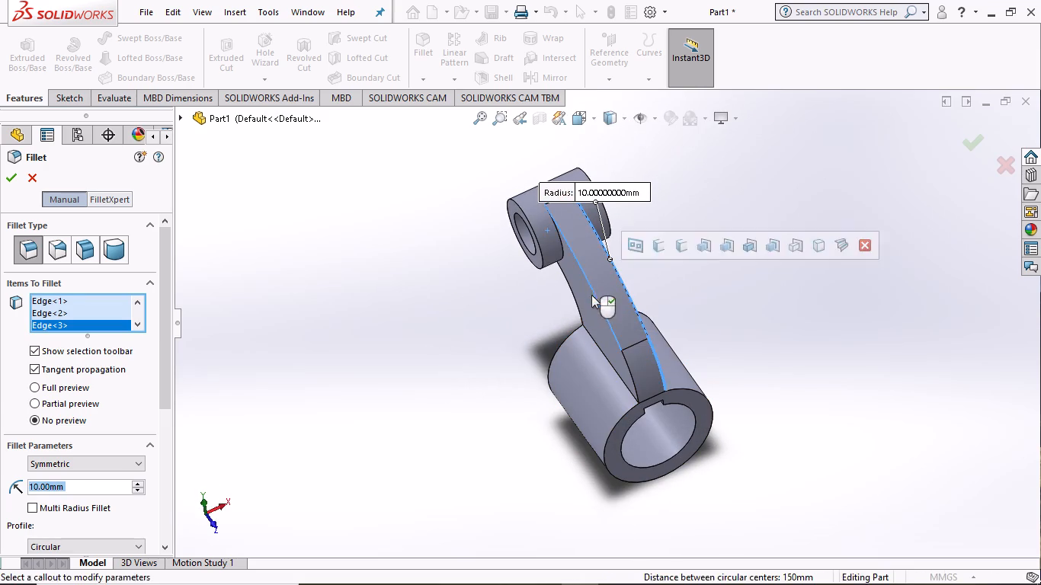
pyautogui.click(627, 372)
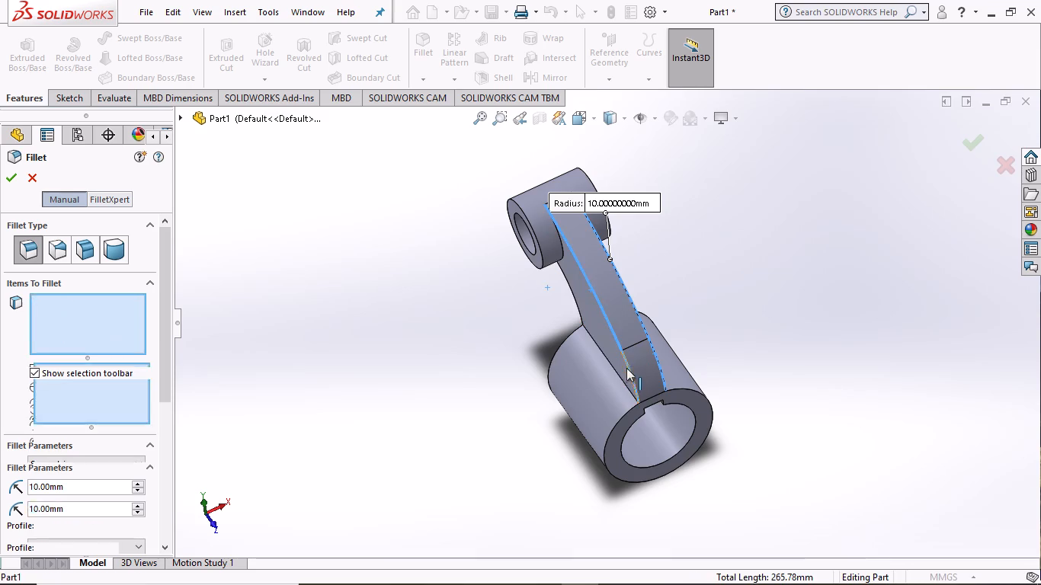
# Add the hub's outer rim at the end beside the arm's outer curve to the fillet selection.
pyautogui.moveTo(408, 354); pyautogui.dragTo(420, 272, button='middle')
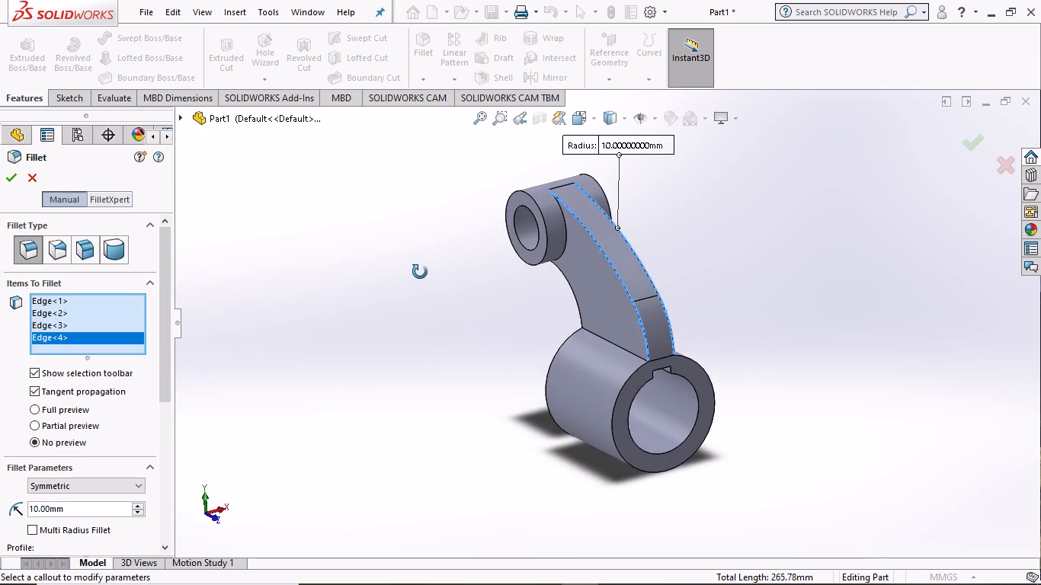
pyautogui.moveTo(420, 272); pyautogui.dragTo(473, 242, button='middle')
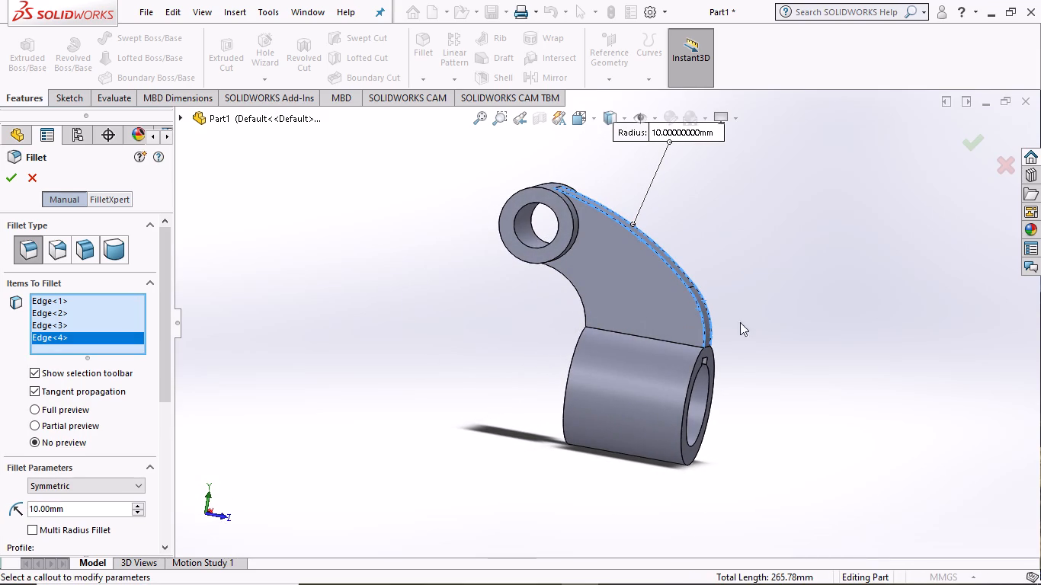
pyautogui.moveTo(1004, 379); pyautogui.dragTo(898, 423, button='middle')
pyautogui.click(632, 382)
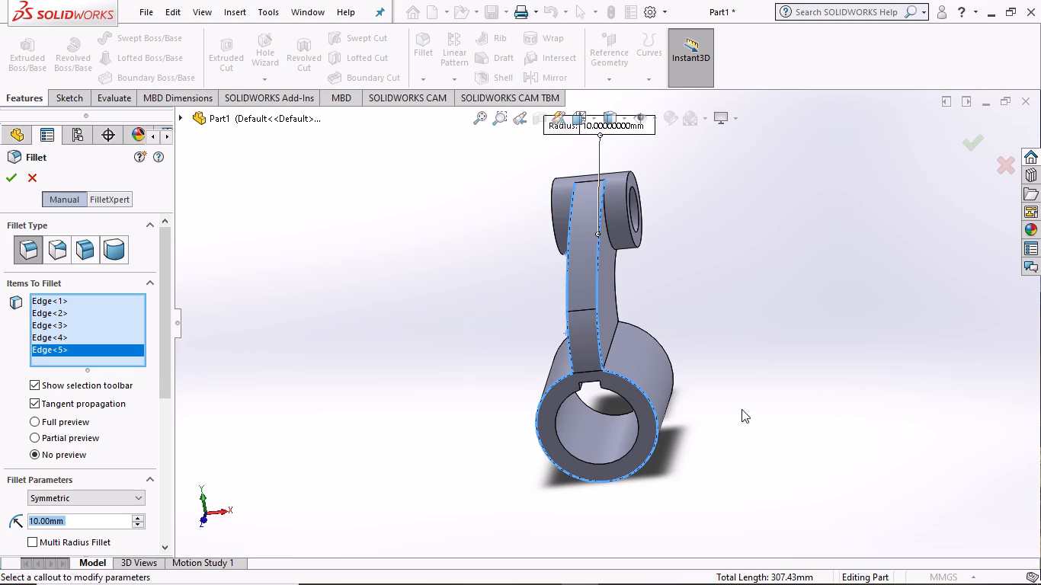
# Add the edges where the boss meets both arm faces and the two edges of the arm's inner curve to the fillet selection.
pyautogui.moveTo(693, 313); pyautogui.dragTo(661, 215, button='middle')
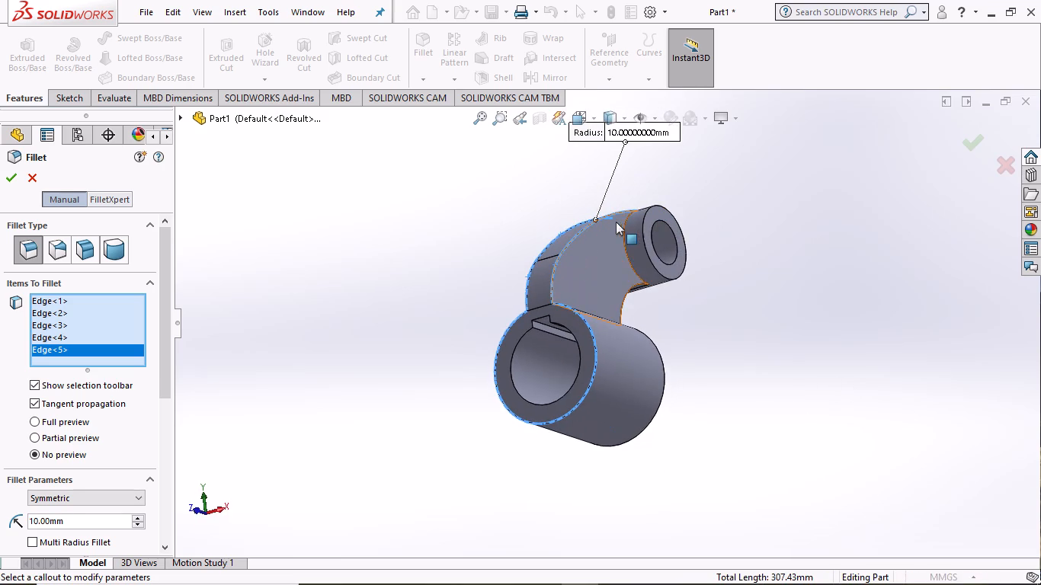
pyautogui.click(623, 243)
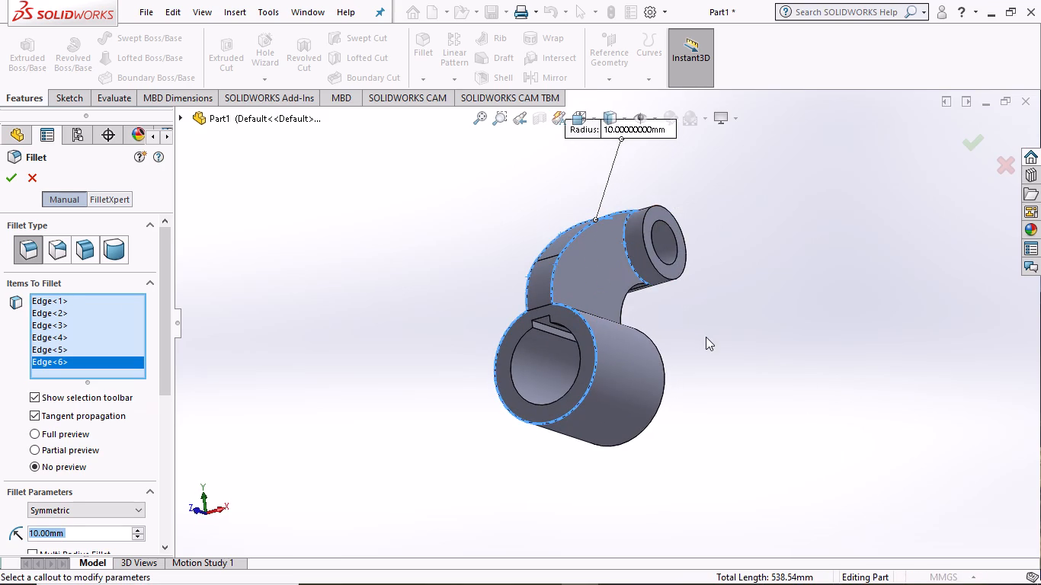
pyautogui.moveTo(710, 337); pyautogui.dragTo(818, 301, button='middle')
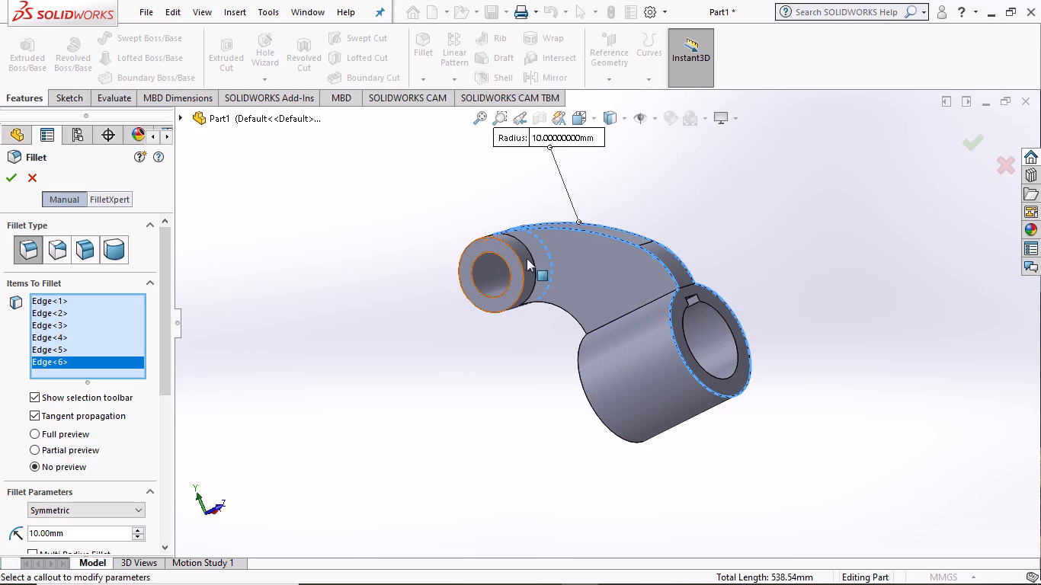
pyautogui.click(534, 270)
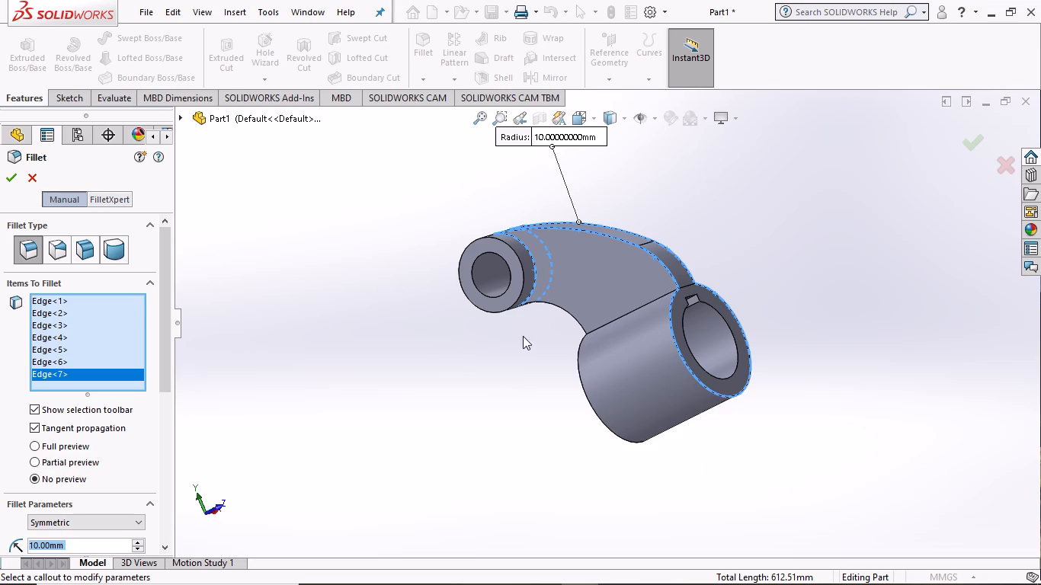
pyautogui.click(562, 307)
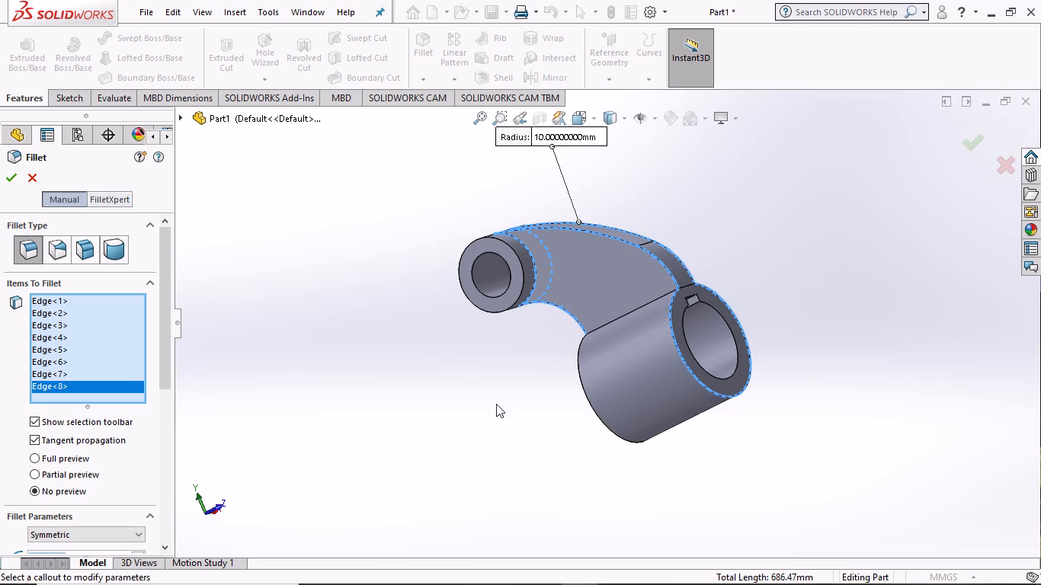
pyautogui.moveTo(456, 408); pyautogui.dragTo(580, 177, button='middle')
pyautogui.click(576, 314)
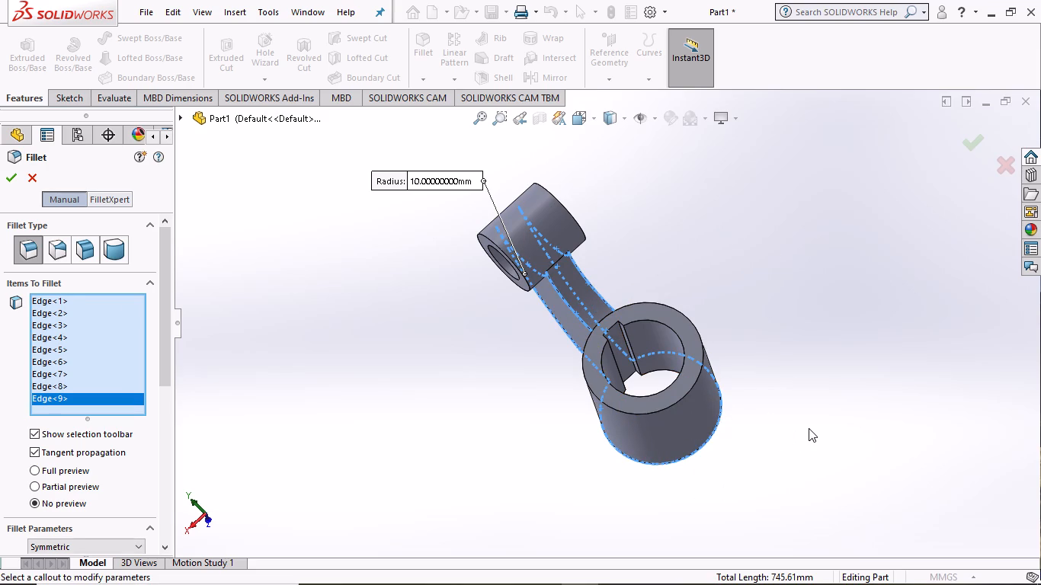
# Add the hub's outer rim at the end beside the arm's inner curve to the fillet selection.
pyautogui.moveTo(810, 428); pyautogui.dragTo(728, 508, button='middle')
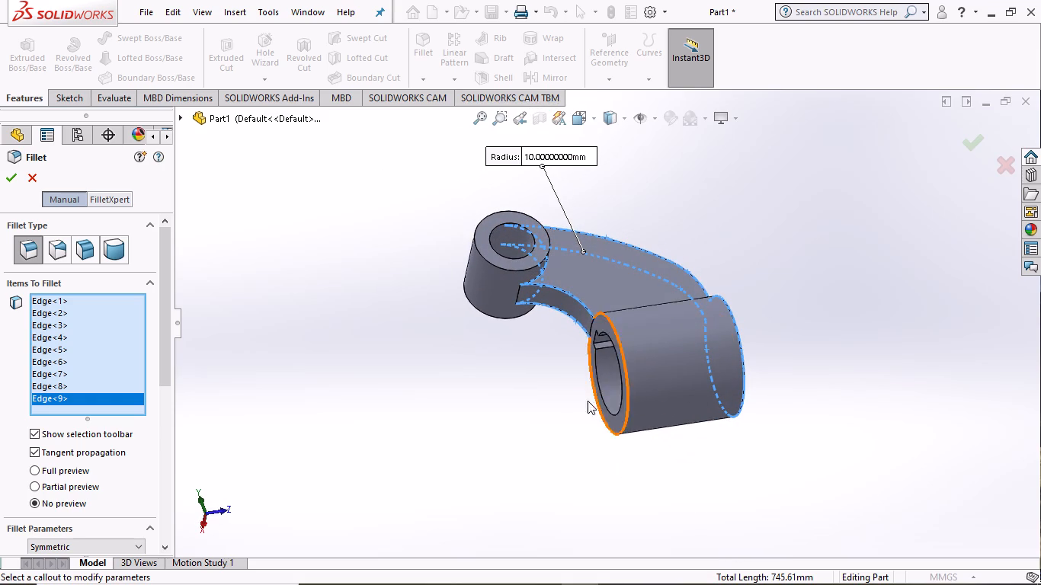
pyautogui.click(626, 376)
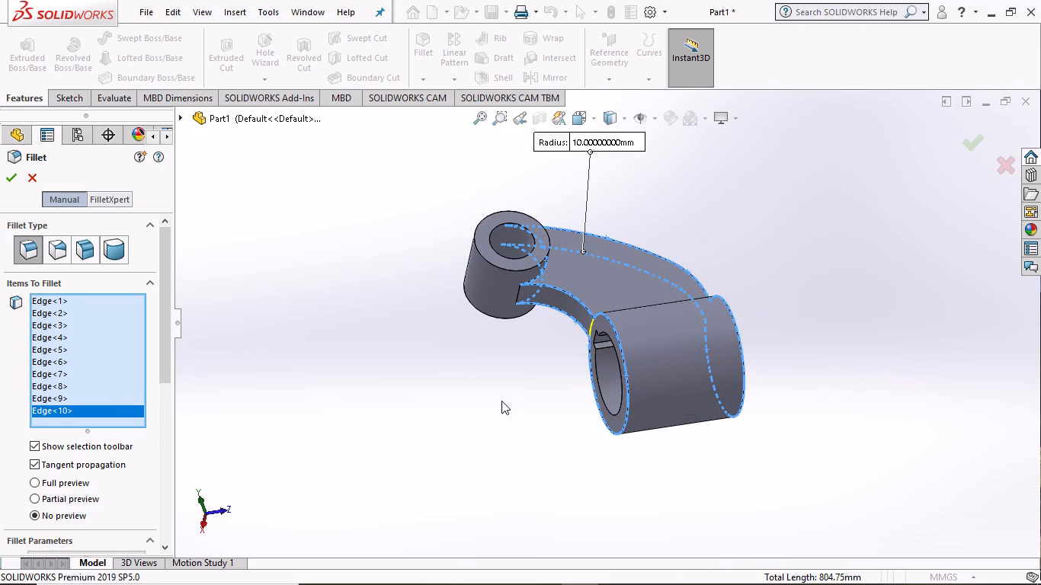
# Add the boss's outer rim on one side of the arm to the fillet selection, leaving out the hole edge.
pyautogui.moveTo(467, 403); pyautogui.dragTo(574, 354, button='middle')
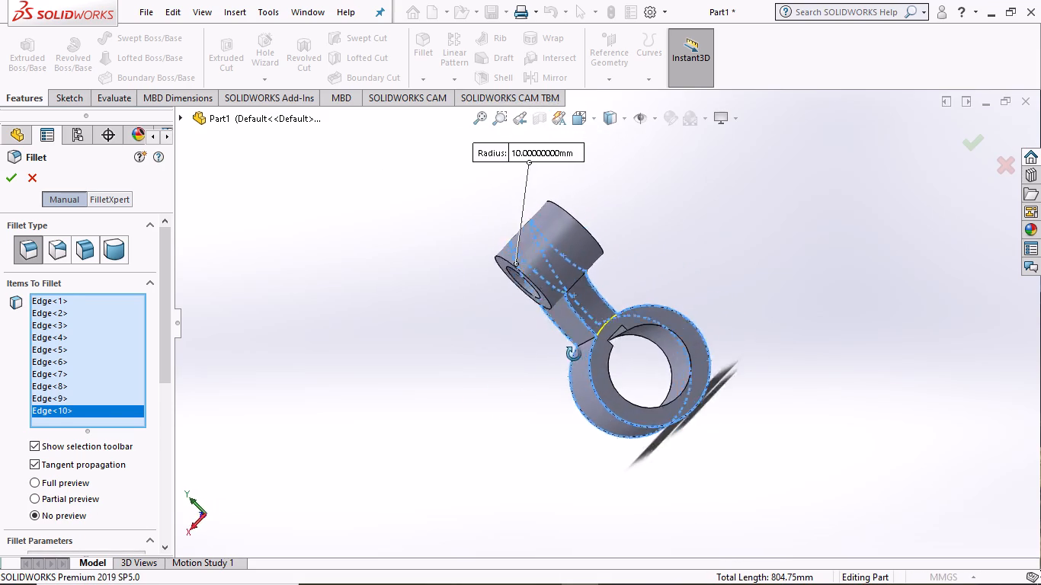
pyautogui.moveTo(574, 354); pyautogui.dragTo(842, 245, button='middle')
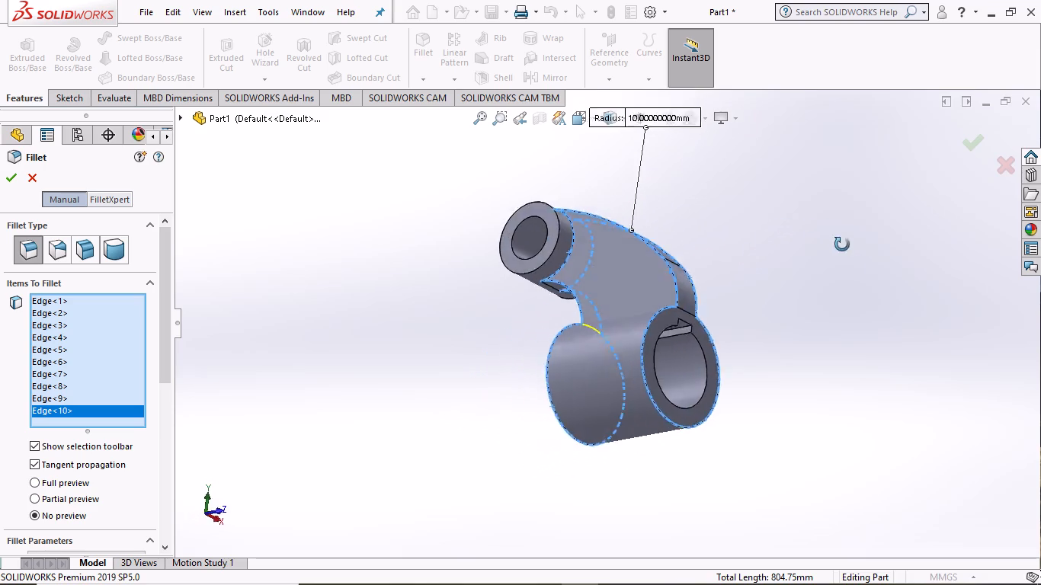
pyautogui.moveTo(842, 245); pyautogui.dragTo(759, 417, button='middle')
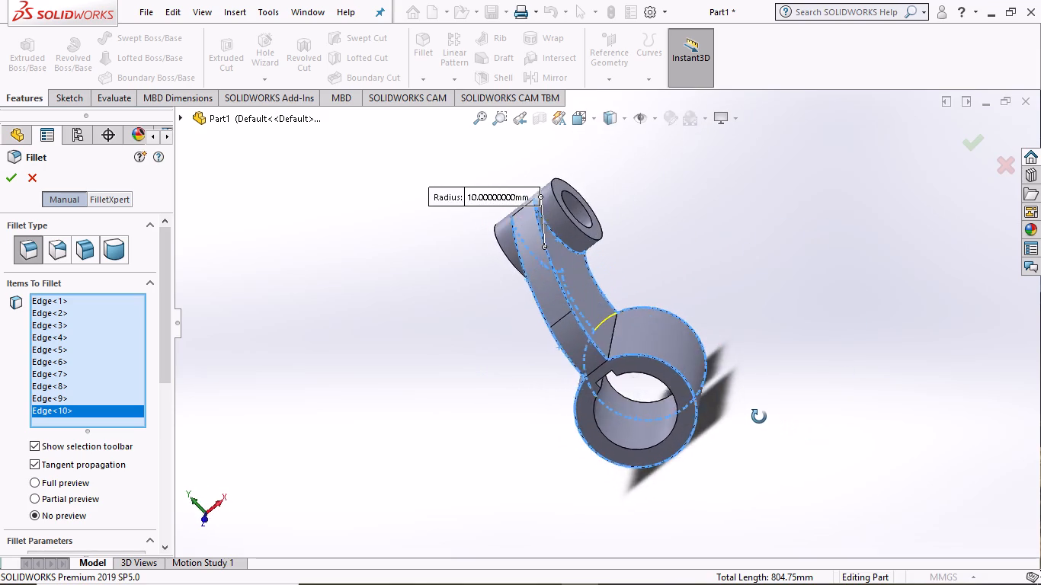
pyautogui.moveTo(759, 417); pyautogui.dragTo(729, 449, button='middle')
pyautogui.click(592, 236)
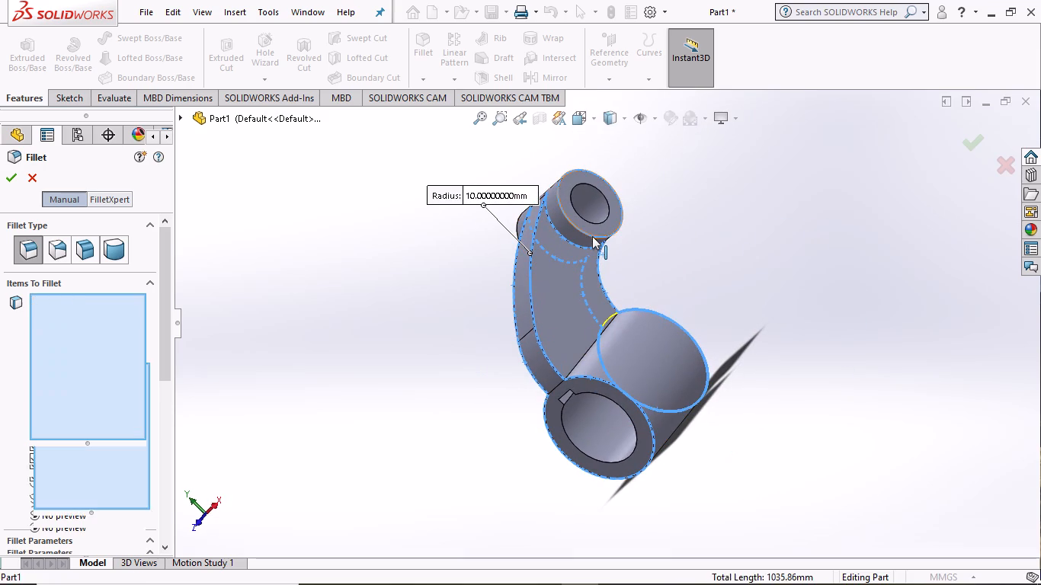
# Add the boss's outer rim on the opposite side of the arm to the fillet selection, keeping its hole edge and end face out.
pyautogui.moveTo(369, 372); pyautogui.dragTo(396, 359, button='middle')
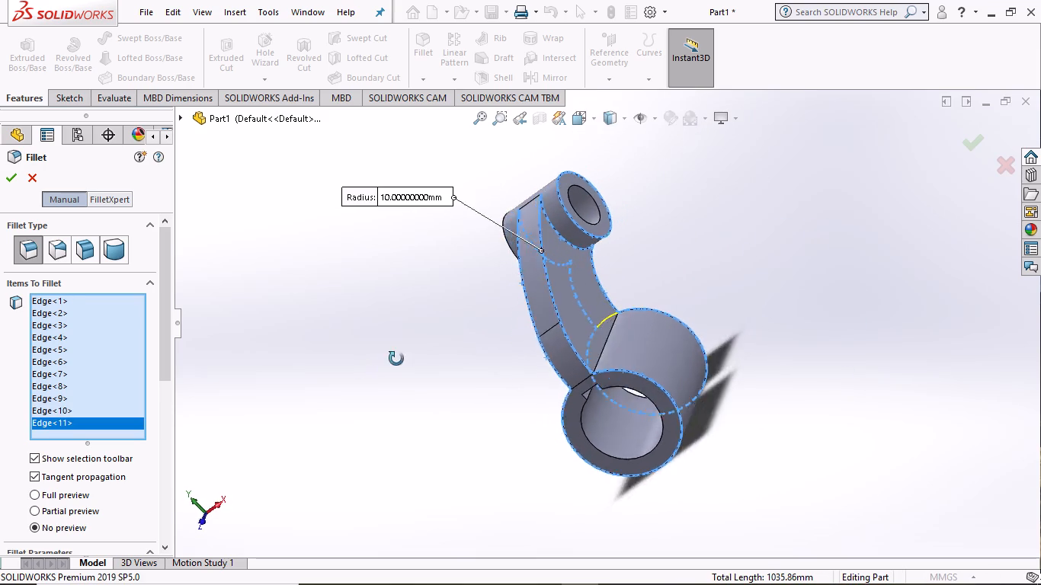
pyautogui.moveTo(396, 359); pyautogui.dragTo(484, 289, button='middle')
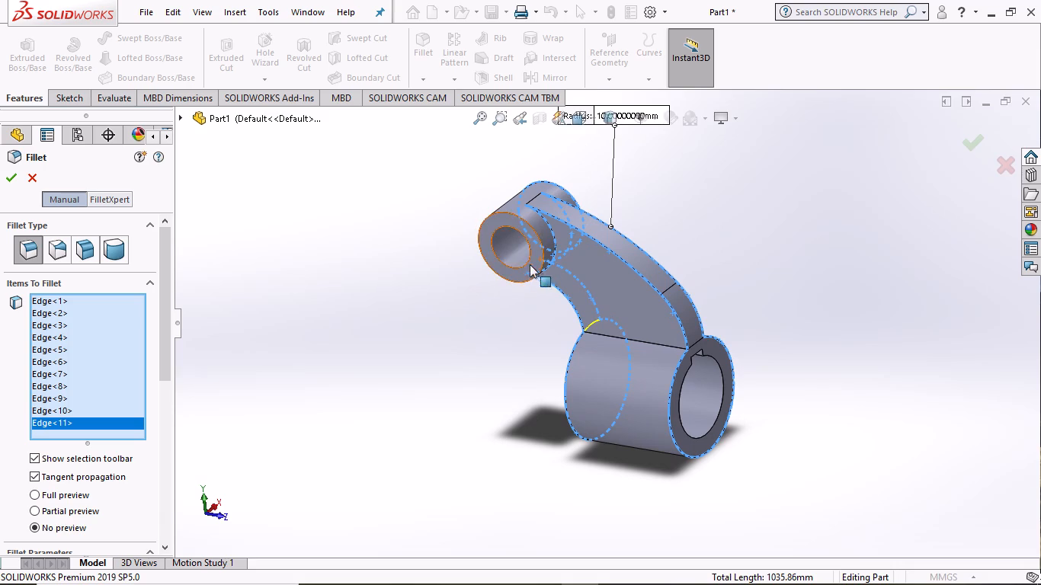
pyautogui.click(524, 265)
pyautogui.moveTo(433, 357); pyautogui.dragTo(461, 317, button='middle')
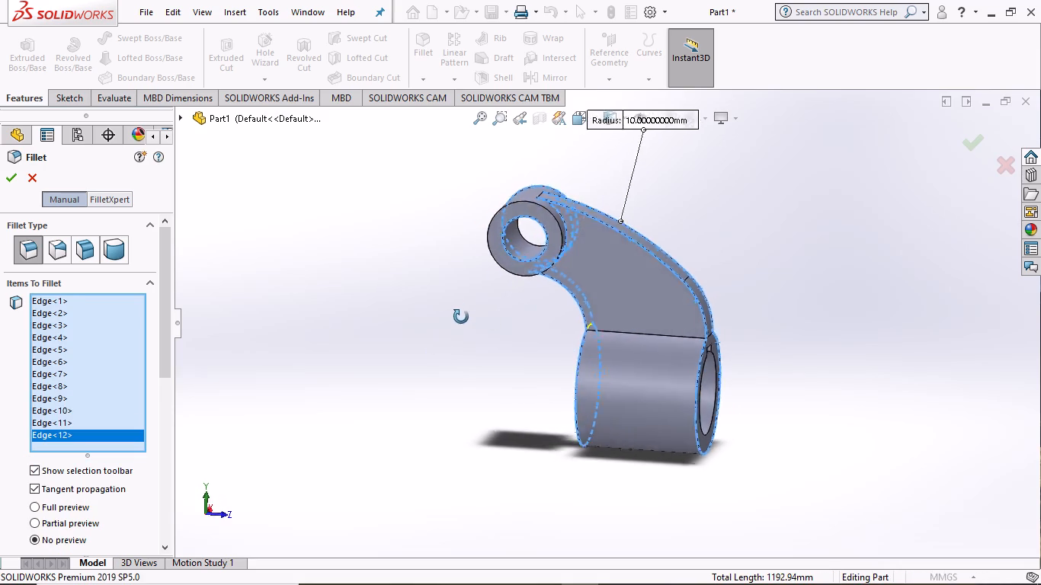
pyautogui.moveTo(461, 317); pyautogui.dragTo(302, 379, button='middle')
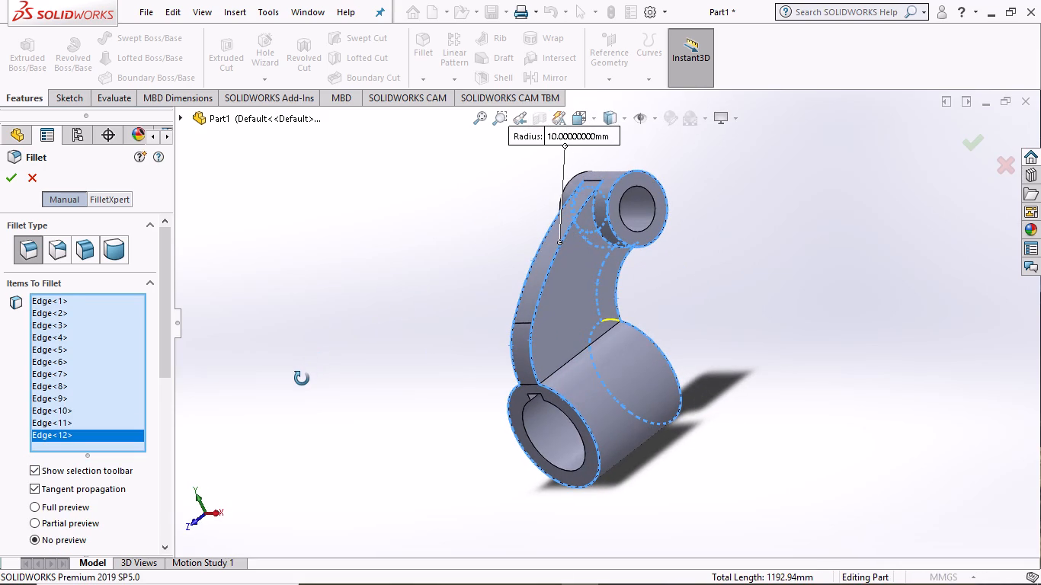
pyautogui.moveTo(302, 379); pyautogui.dragTo(445, 318, button='middle')
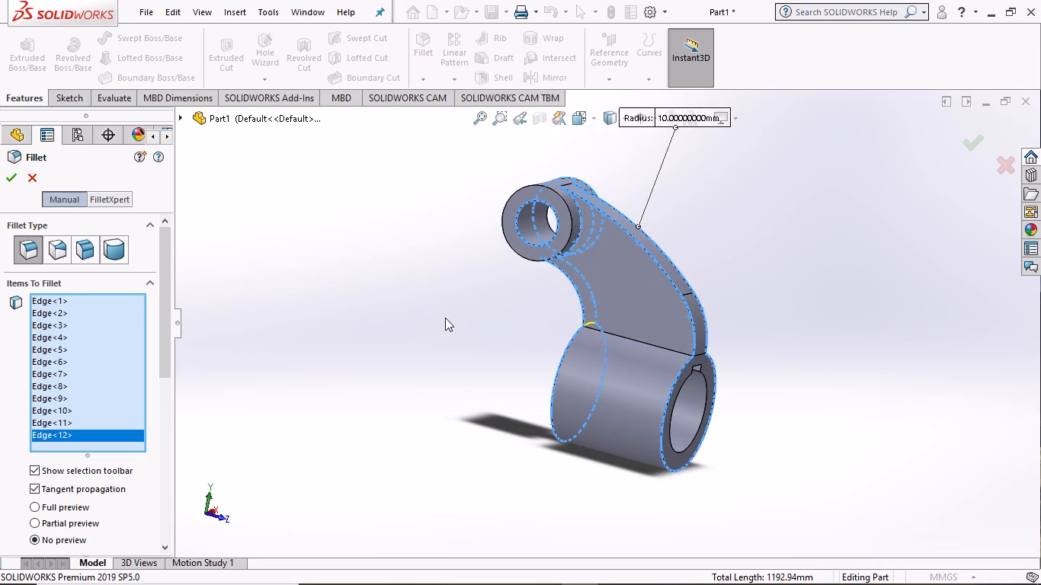
pyautogui.click(530, 244)
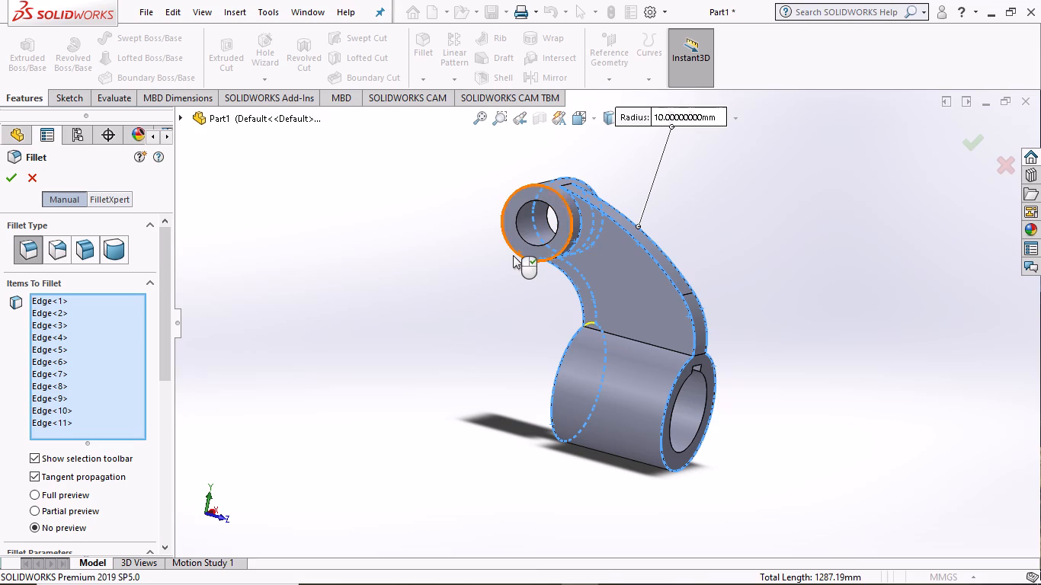
pyautogui.click(515, 248)
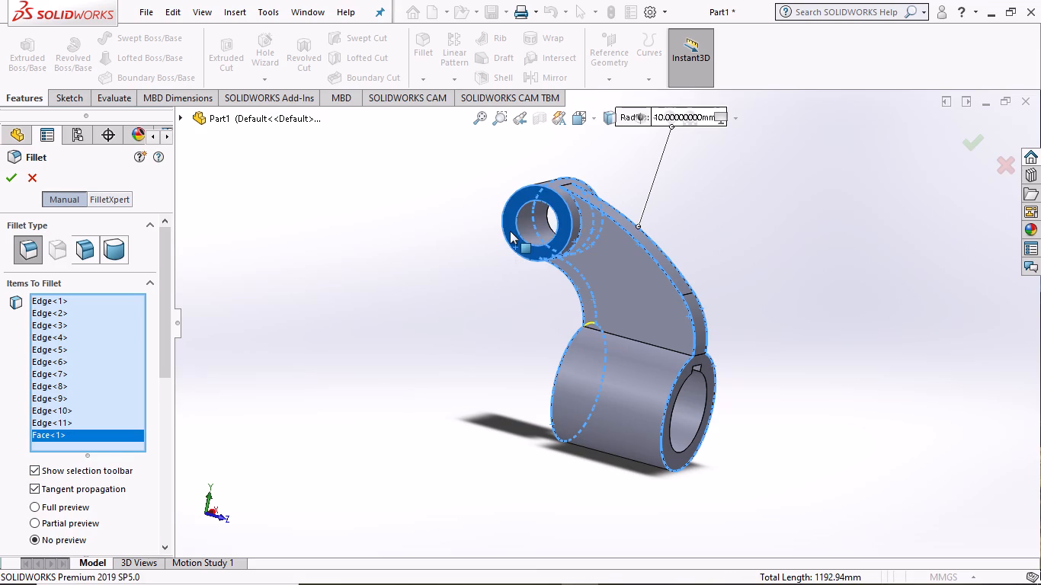
pyautogui.click(510, 231)
pyautogui.click(511, 250)
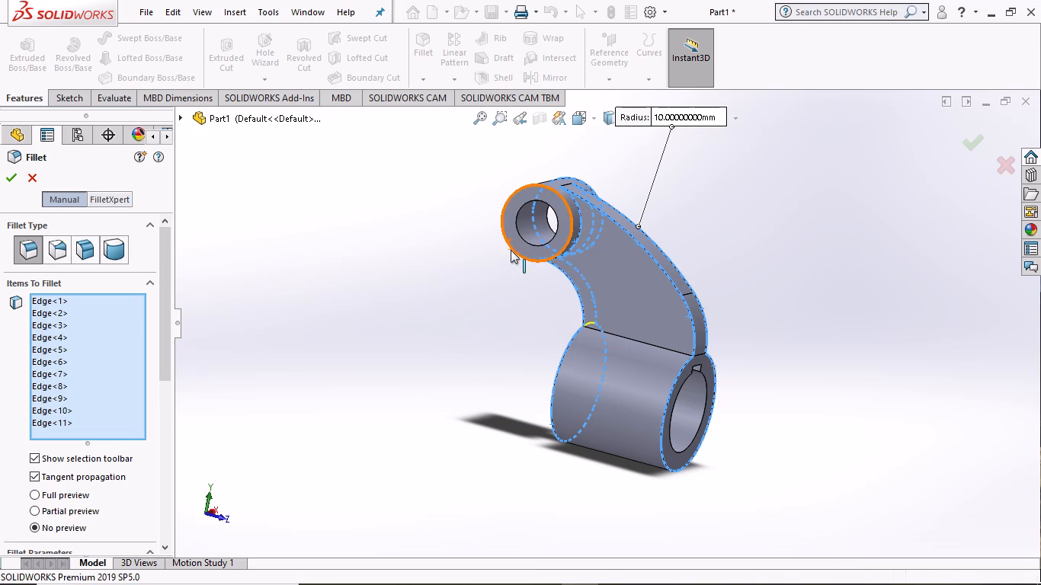
# Set the fillet radius to 4 mm and try to apply the fillet to all the selected arm, hub and boss edges.
pyautogui.moveTo(509, 290); pyautogui.dragTo(597, 260, button='middle')
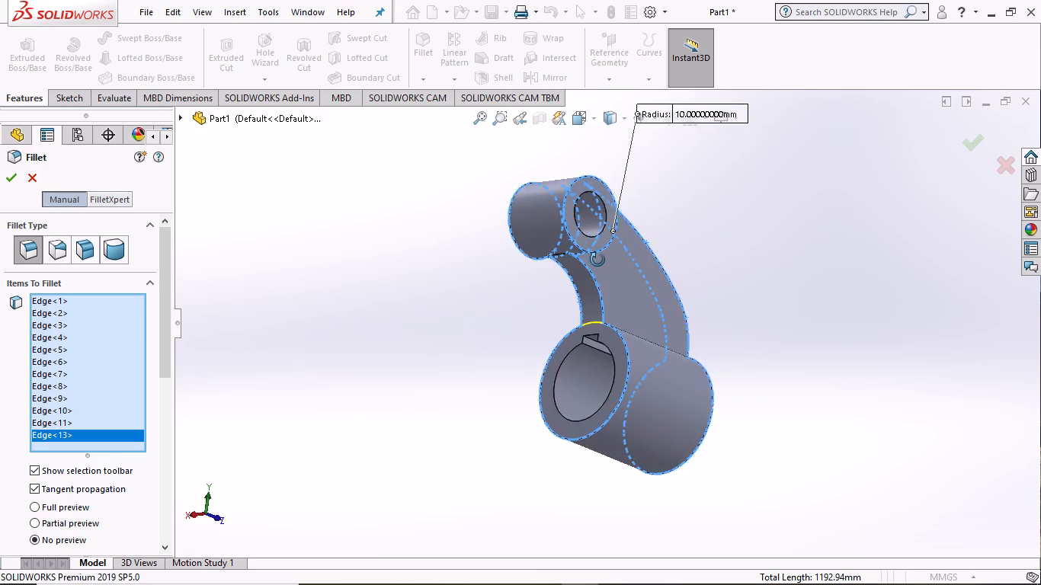
pyautogui.moveTo(597, 260); pyautogui.dragTo(777, 313, button='middle')
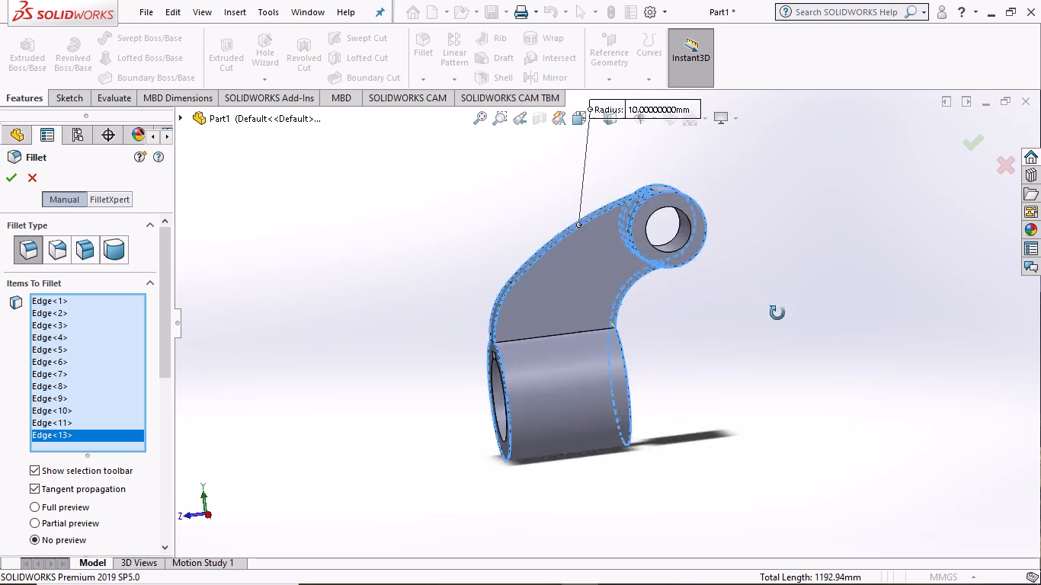
pyautogui.moveTo(777, 313); pyautogui.dragTo(885, 411, button='middle')
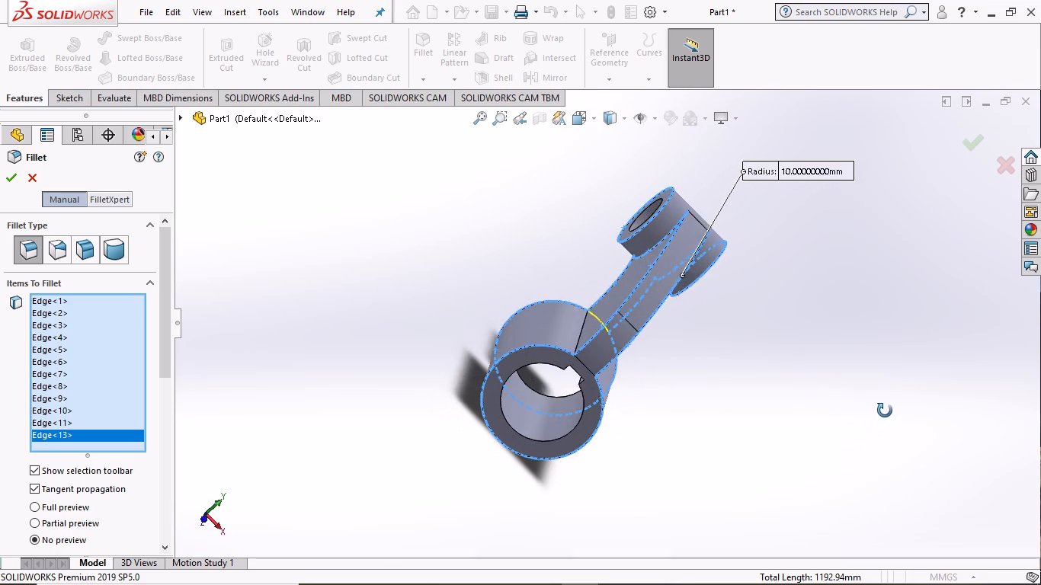
pyautogui.moveTo(885, 411); pyautogui.dragTo(815, 429, button='middle')
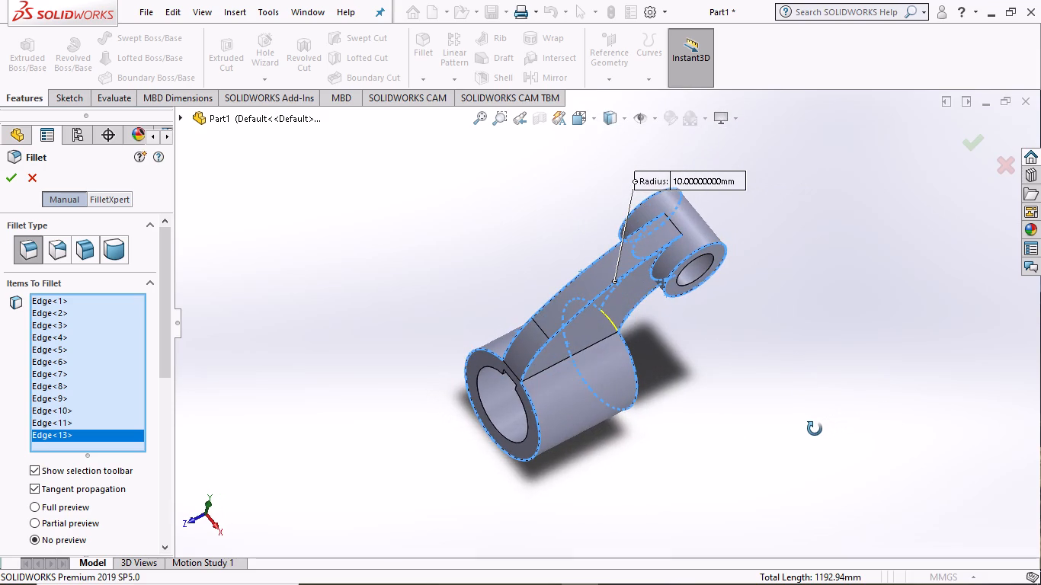
pyautogui.moveTo(815, 429); pyautogui.dragTo(811, 361, button='middle')
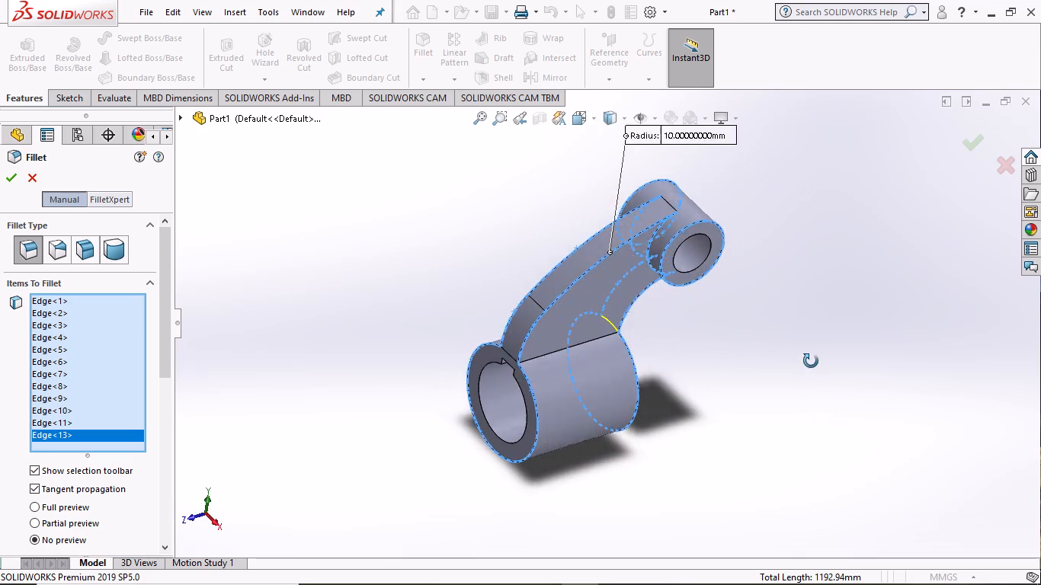
pyautogui.moveTo(811, 361); pyautogui.dragTo(729, 369, button='middle')
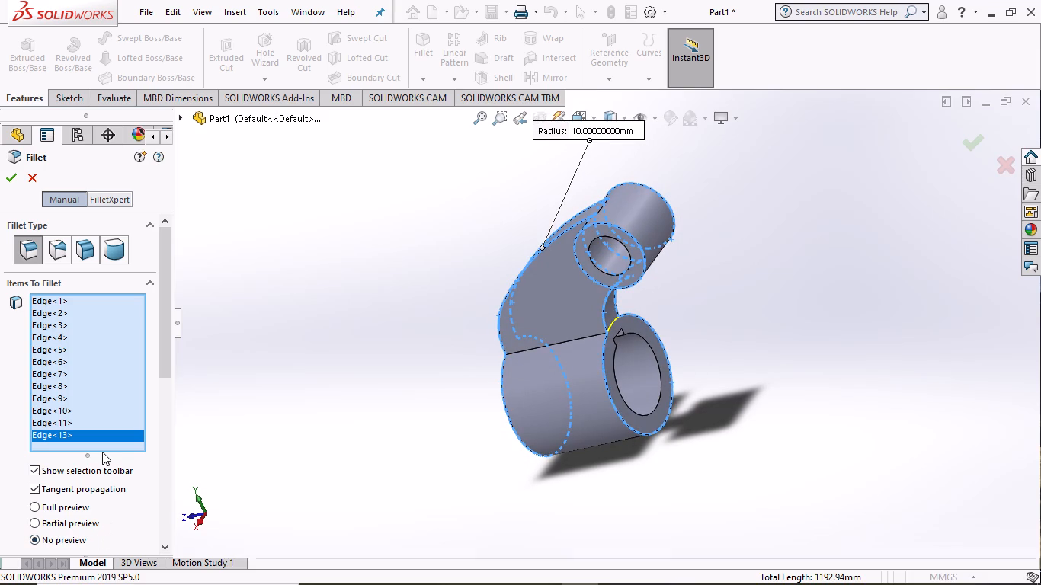
pyautogui.scroll(-2, 102, 452)
pyautogui.scroll(-3, 166, 418)
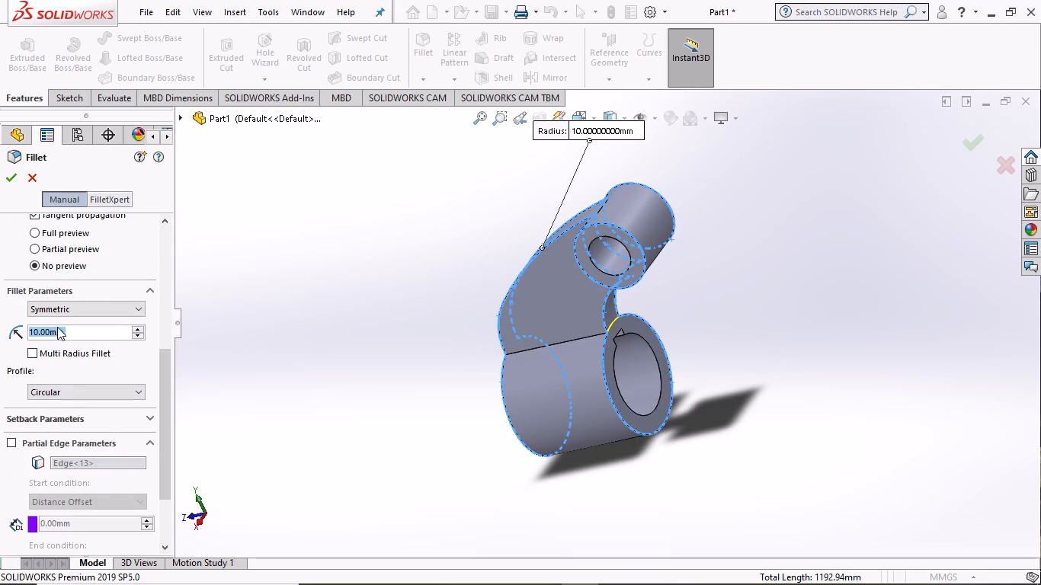
pyautogui.press('4')
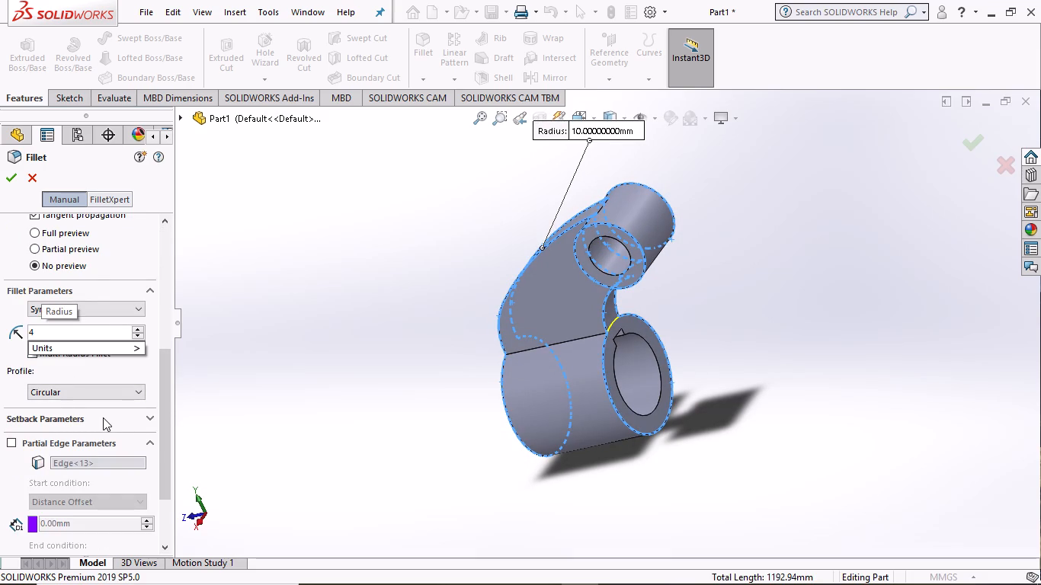
pyautogui.press('Return')
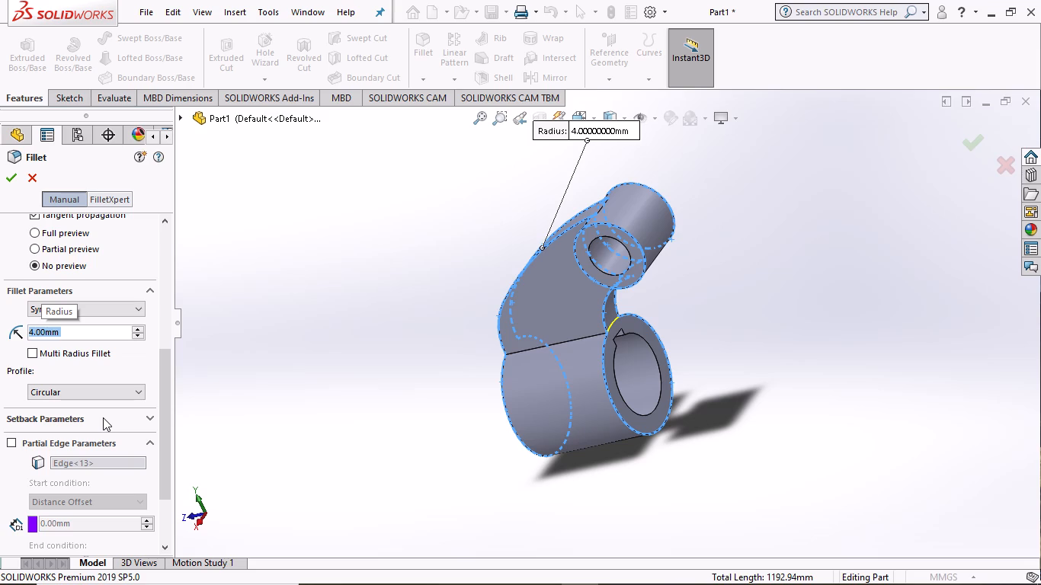
pyautogui.click(5, 177)
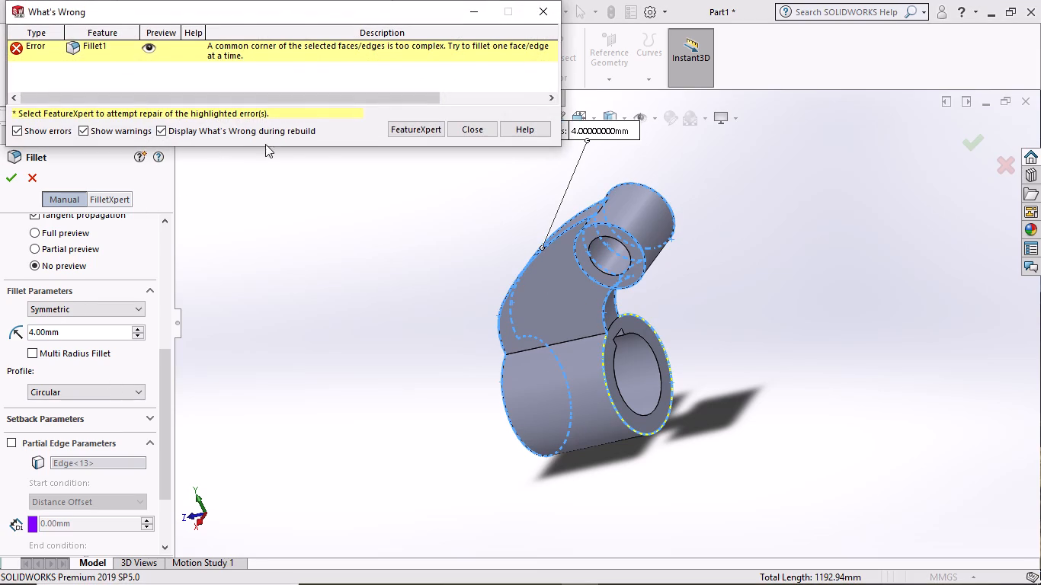
pyautogui.click(482, 129)
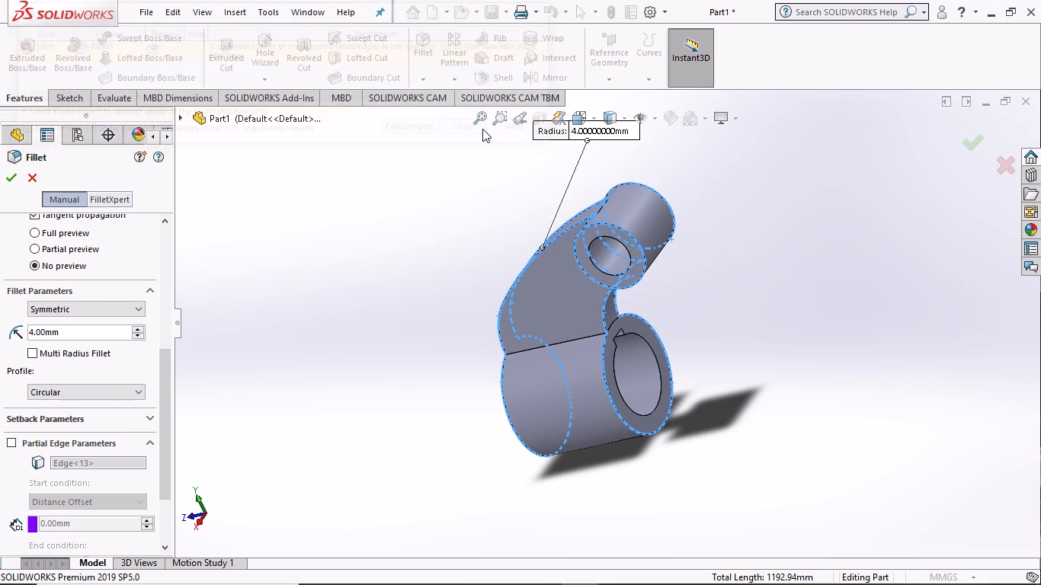
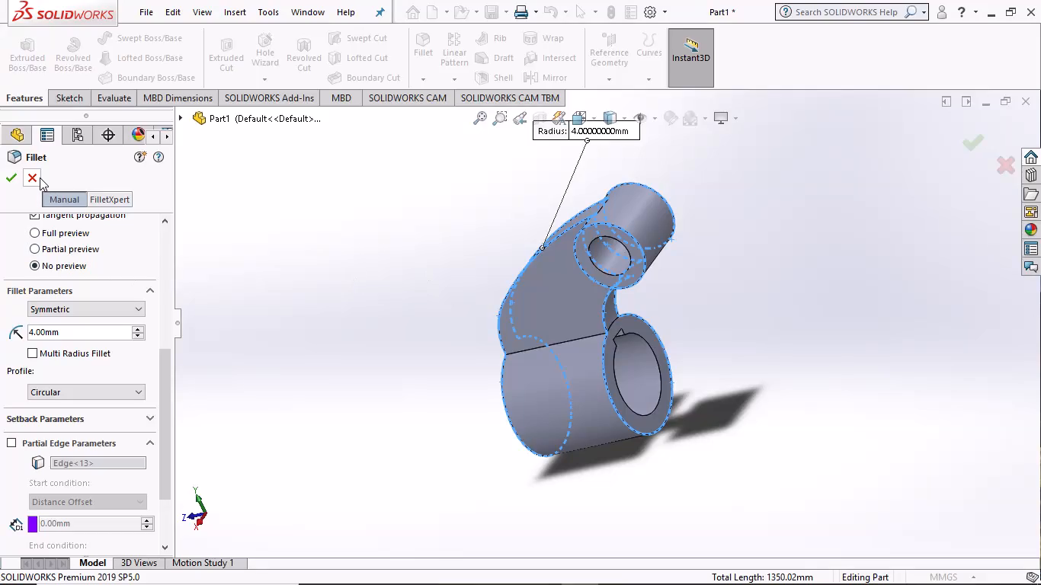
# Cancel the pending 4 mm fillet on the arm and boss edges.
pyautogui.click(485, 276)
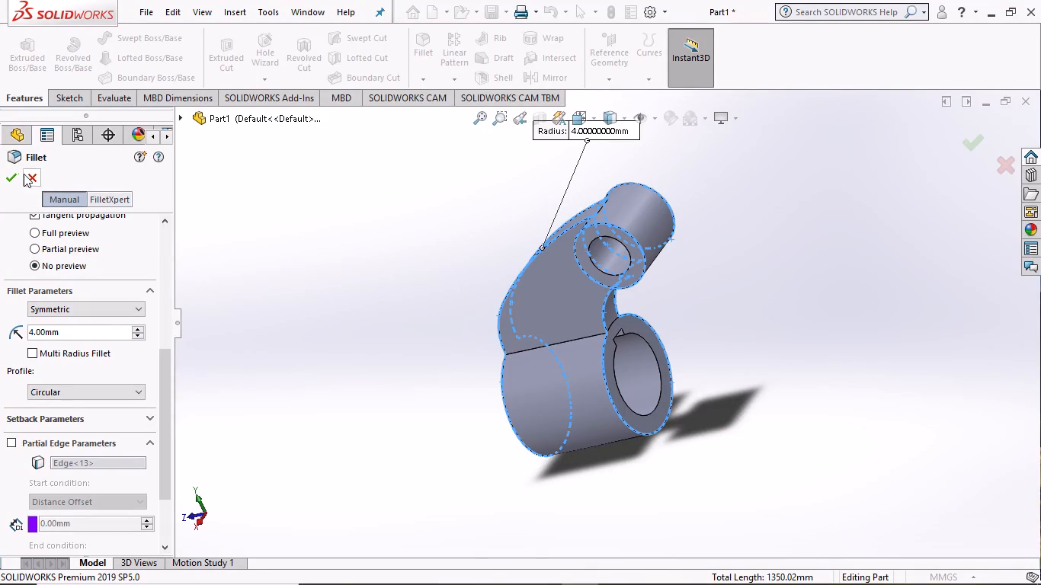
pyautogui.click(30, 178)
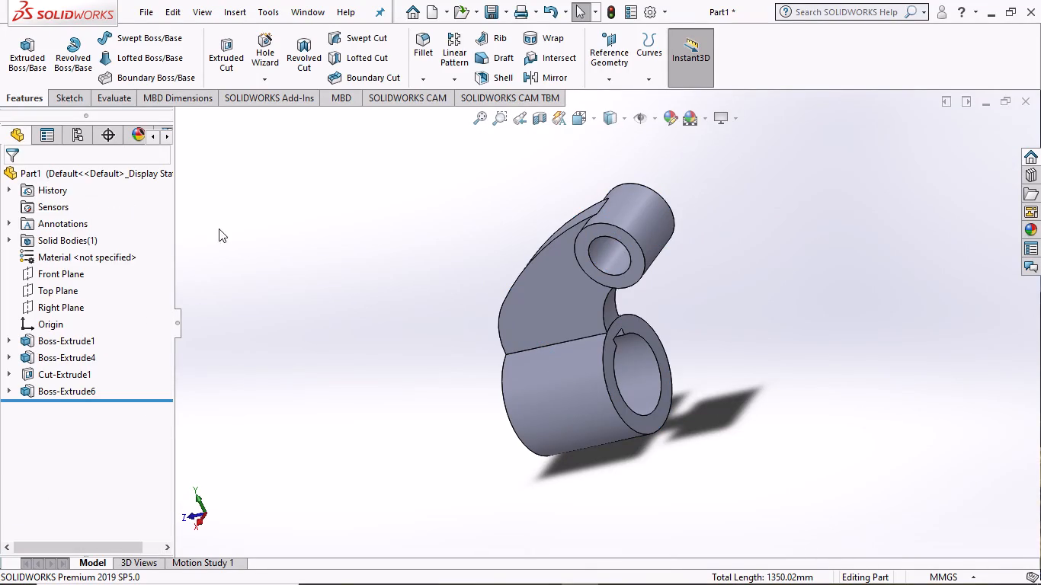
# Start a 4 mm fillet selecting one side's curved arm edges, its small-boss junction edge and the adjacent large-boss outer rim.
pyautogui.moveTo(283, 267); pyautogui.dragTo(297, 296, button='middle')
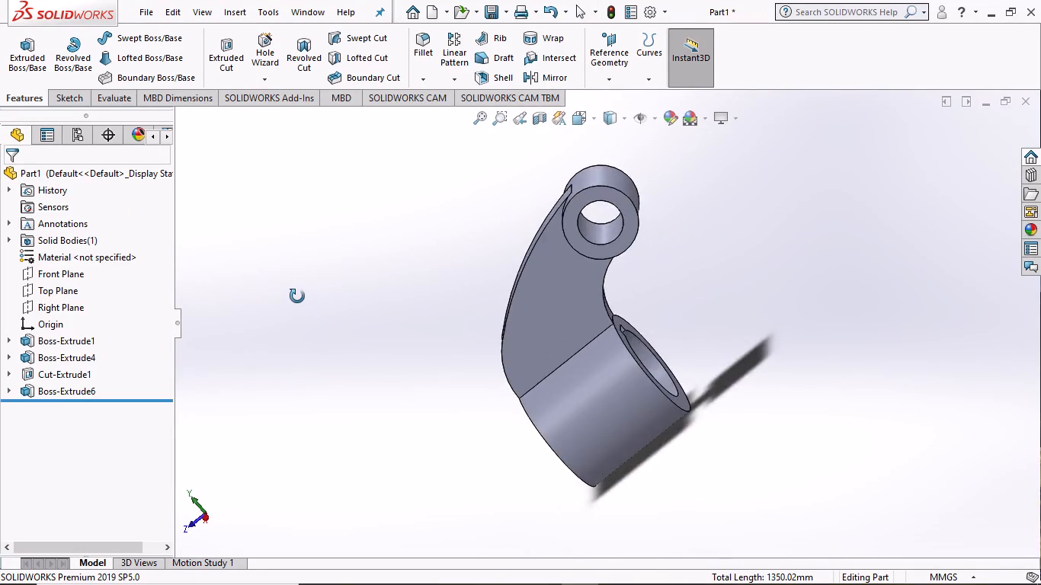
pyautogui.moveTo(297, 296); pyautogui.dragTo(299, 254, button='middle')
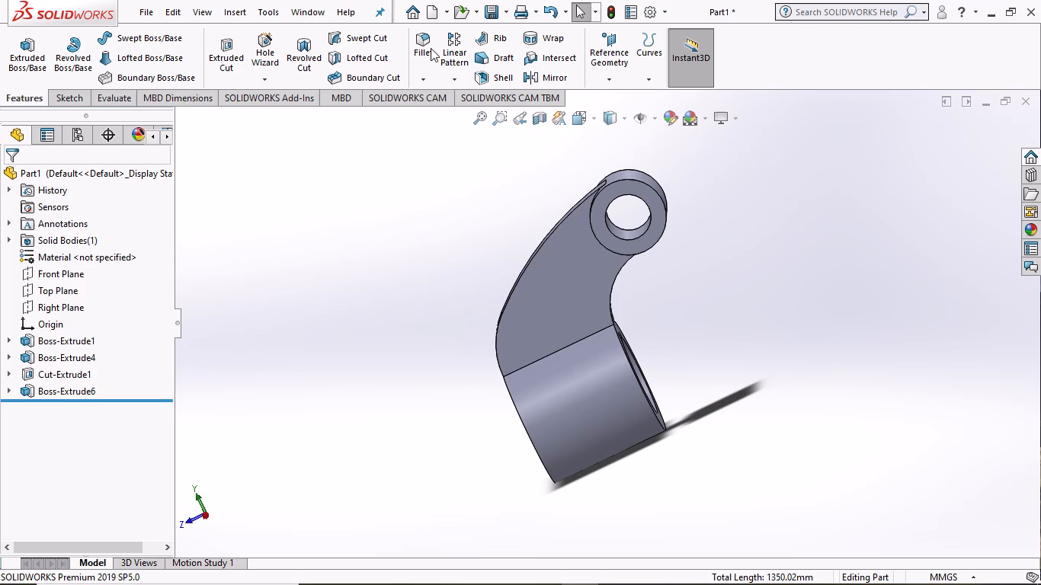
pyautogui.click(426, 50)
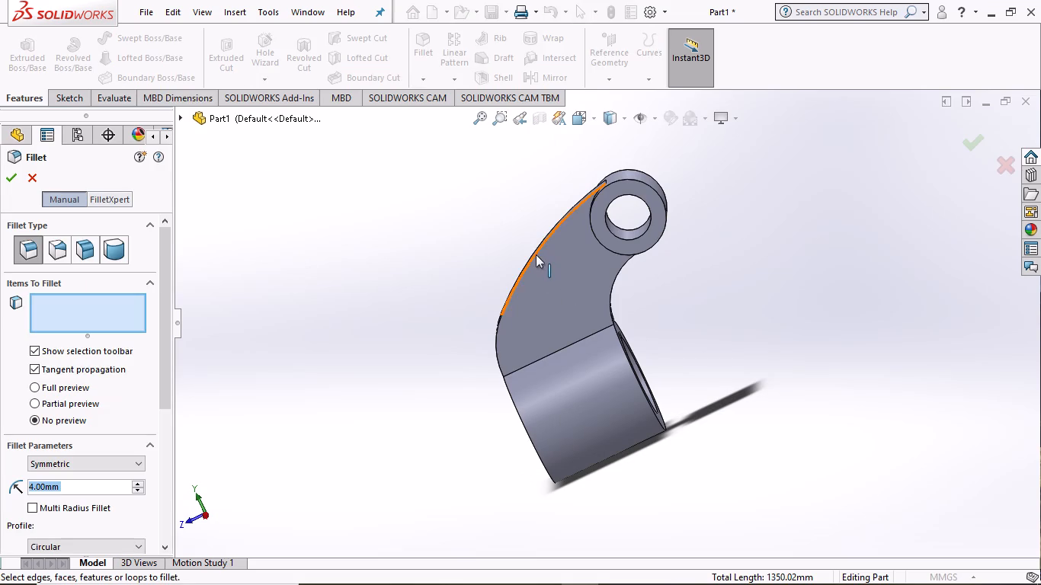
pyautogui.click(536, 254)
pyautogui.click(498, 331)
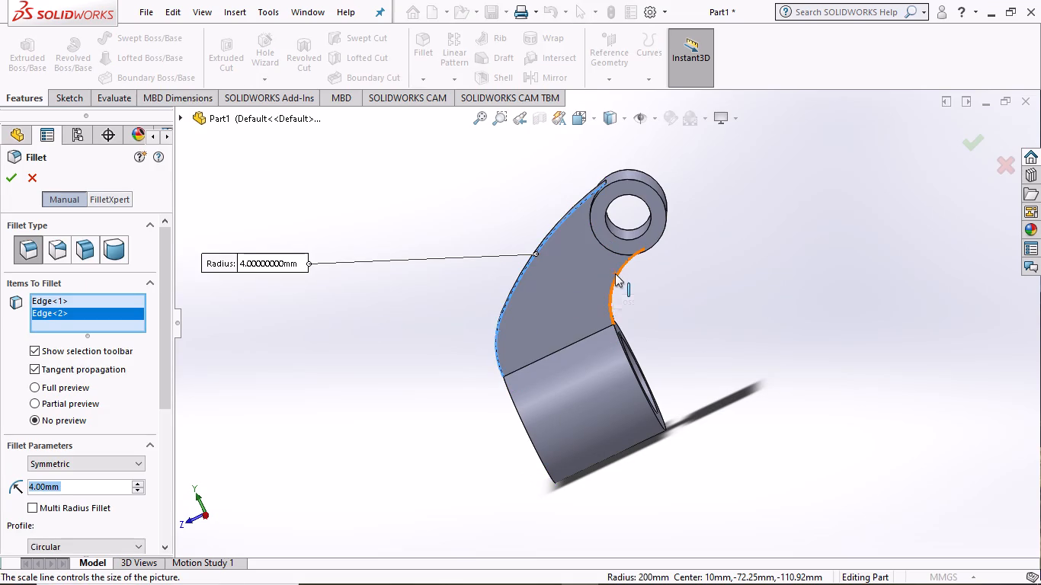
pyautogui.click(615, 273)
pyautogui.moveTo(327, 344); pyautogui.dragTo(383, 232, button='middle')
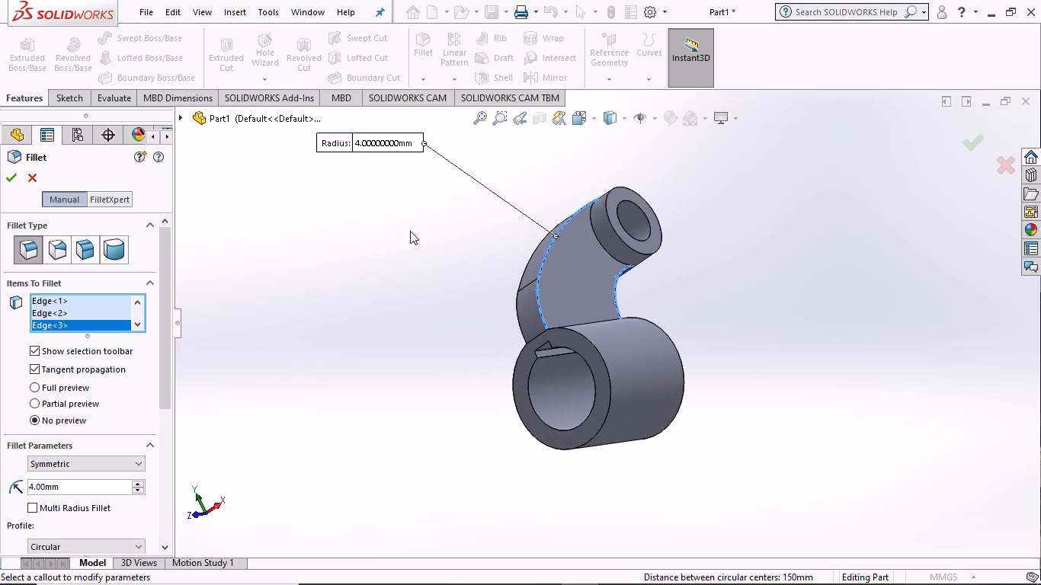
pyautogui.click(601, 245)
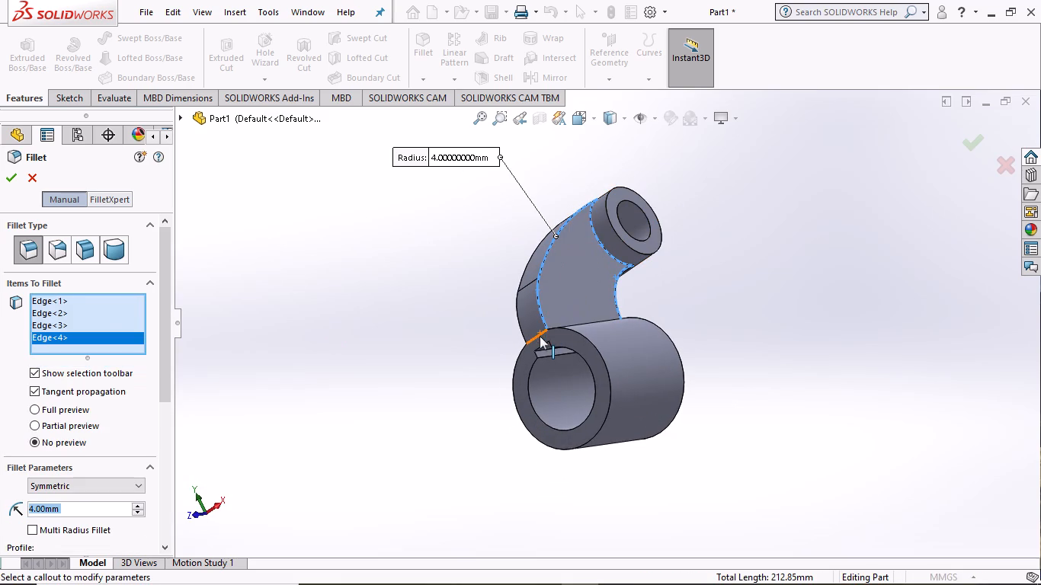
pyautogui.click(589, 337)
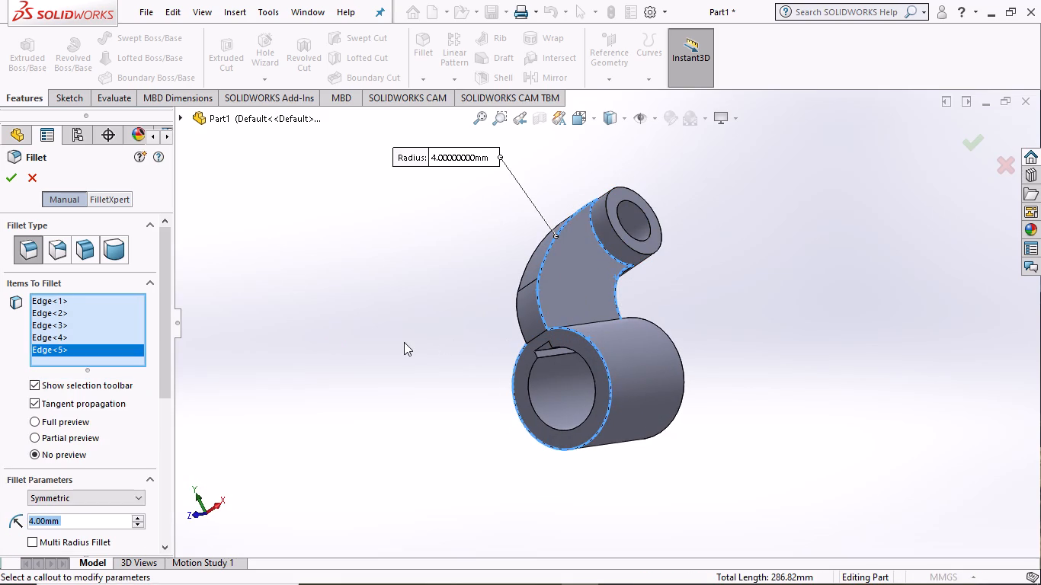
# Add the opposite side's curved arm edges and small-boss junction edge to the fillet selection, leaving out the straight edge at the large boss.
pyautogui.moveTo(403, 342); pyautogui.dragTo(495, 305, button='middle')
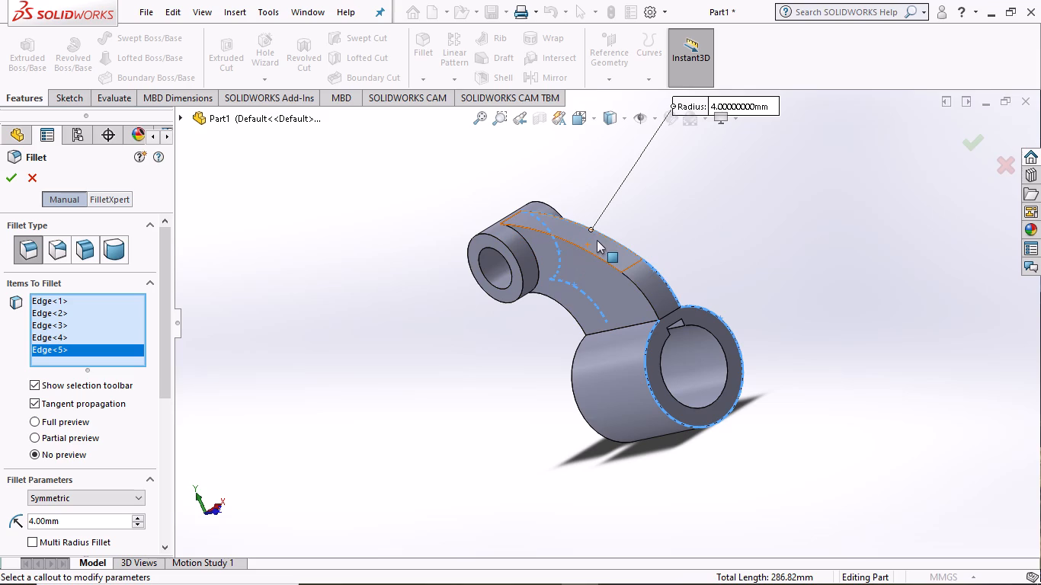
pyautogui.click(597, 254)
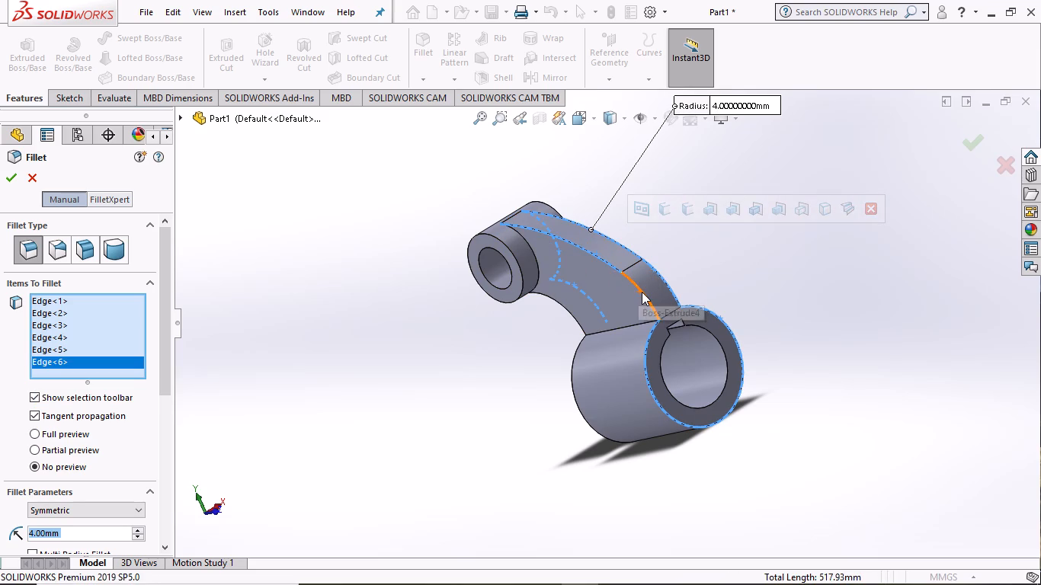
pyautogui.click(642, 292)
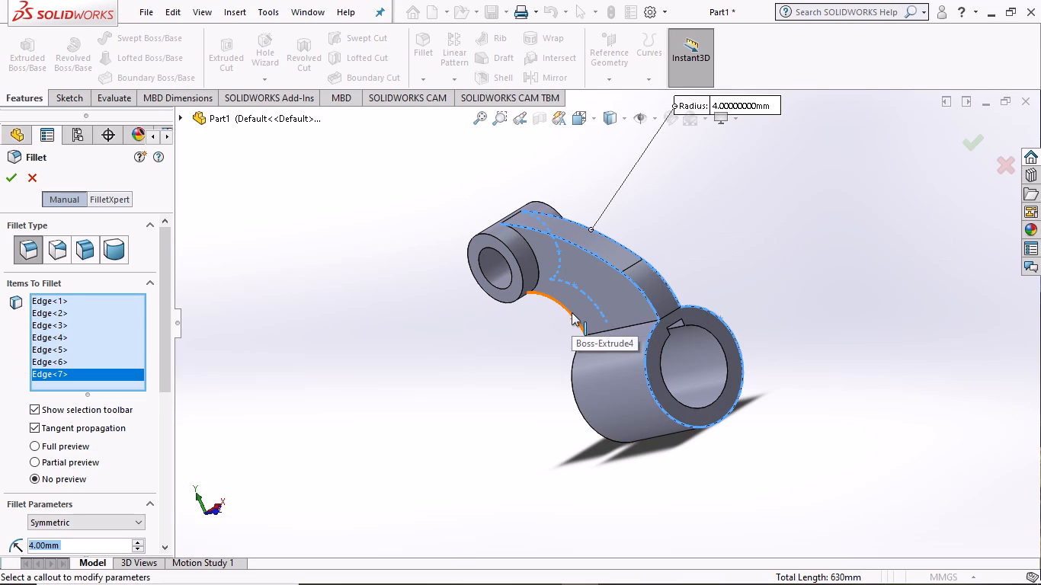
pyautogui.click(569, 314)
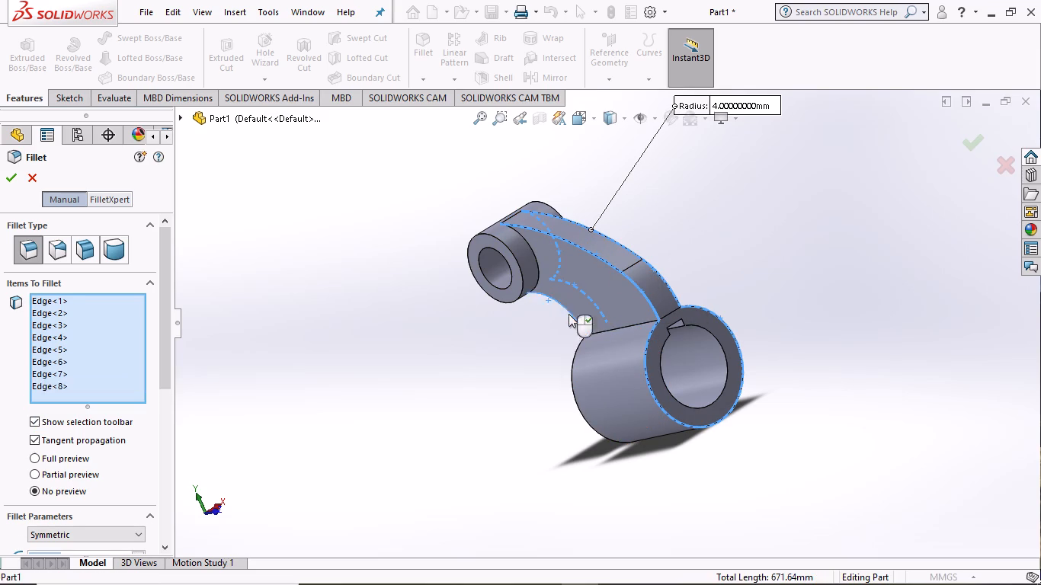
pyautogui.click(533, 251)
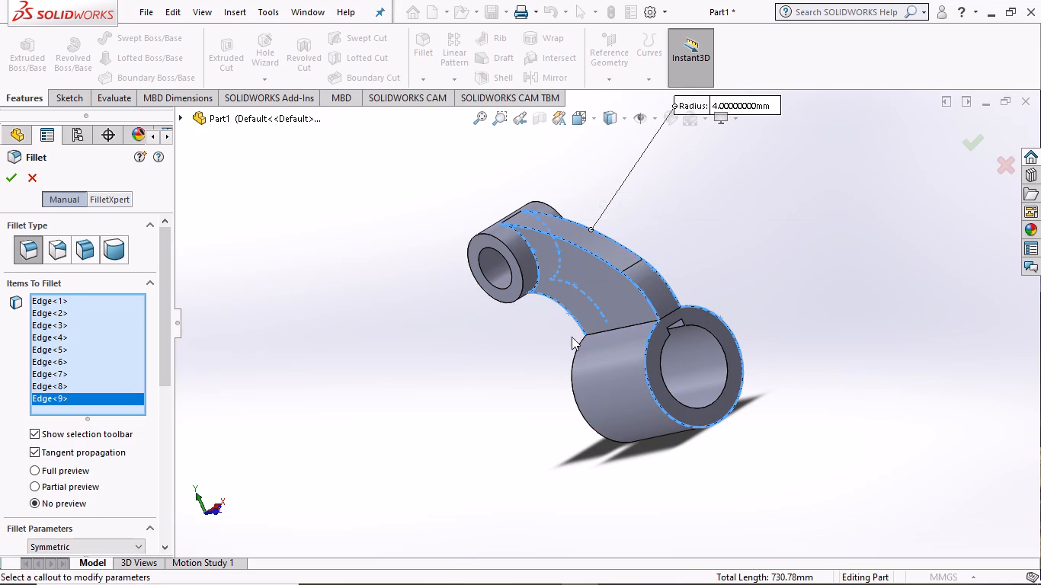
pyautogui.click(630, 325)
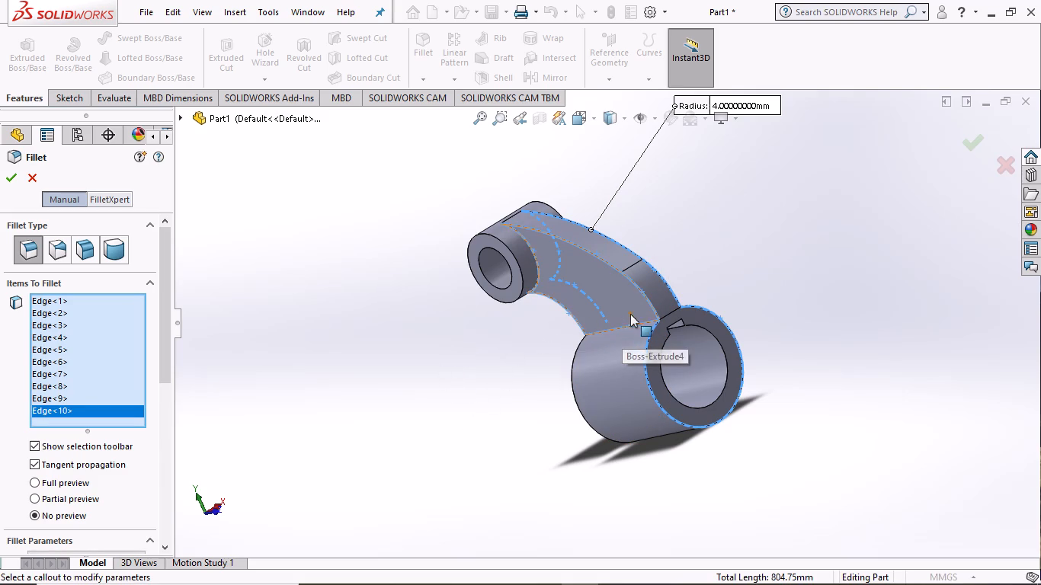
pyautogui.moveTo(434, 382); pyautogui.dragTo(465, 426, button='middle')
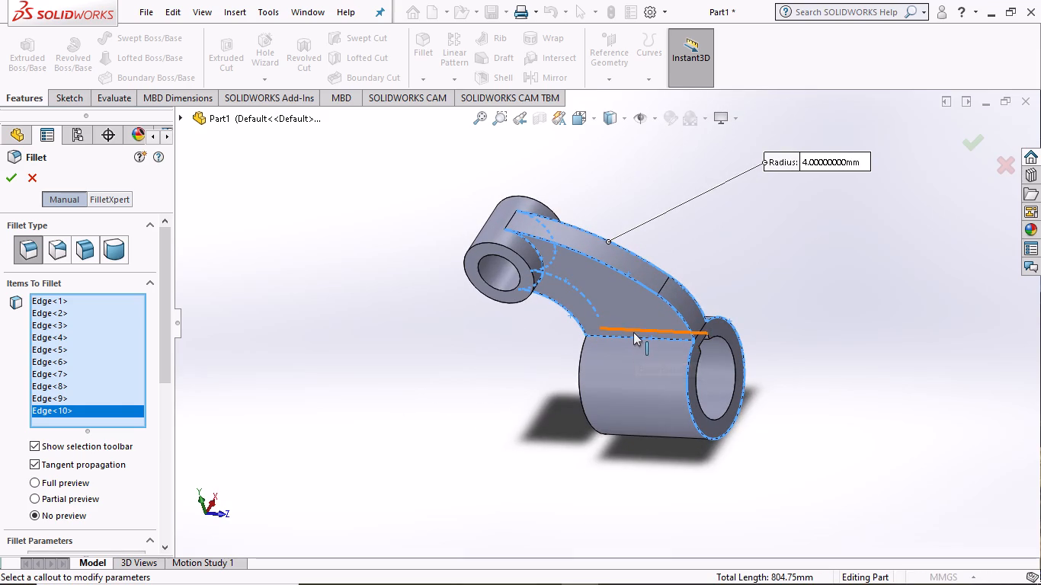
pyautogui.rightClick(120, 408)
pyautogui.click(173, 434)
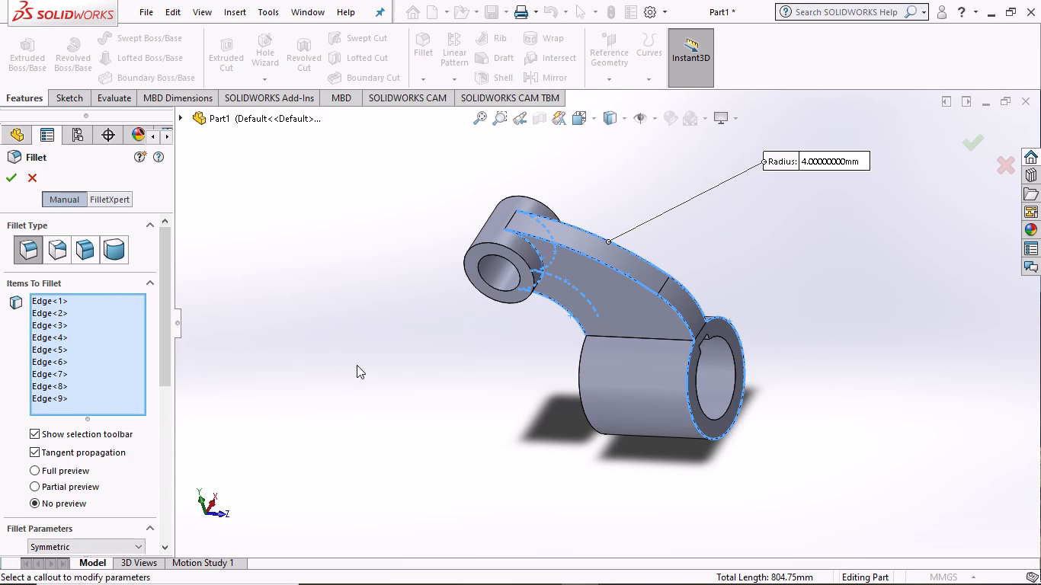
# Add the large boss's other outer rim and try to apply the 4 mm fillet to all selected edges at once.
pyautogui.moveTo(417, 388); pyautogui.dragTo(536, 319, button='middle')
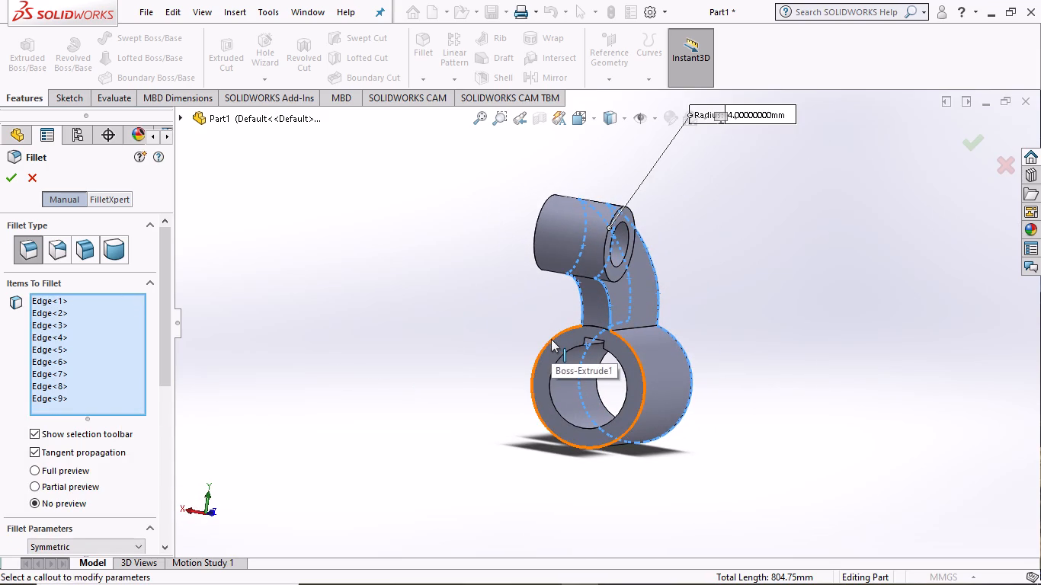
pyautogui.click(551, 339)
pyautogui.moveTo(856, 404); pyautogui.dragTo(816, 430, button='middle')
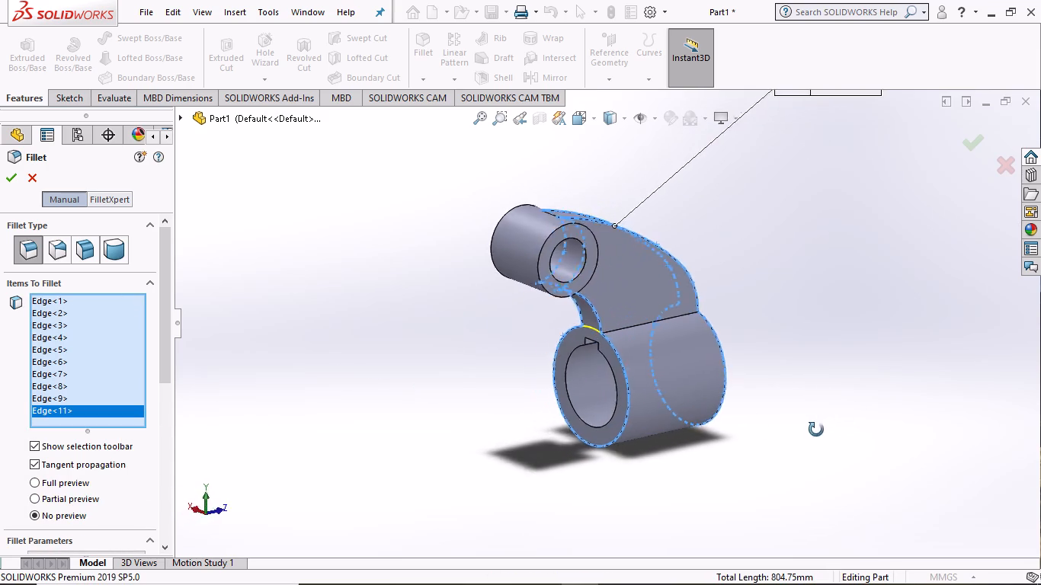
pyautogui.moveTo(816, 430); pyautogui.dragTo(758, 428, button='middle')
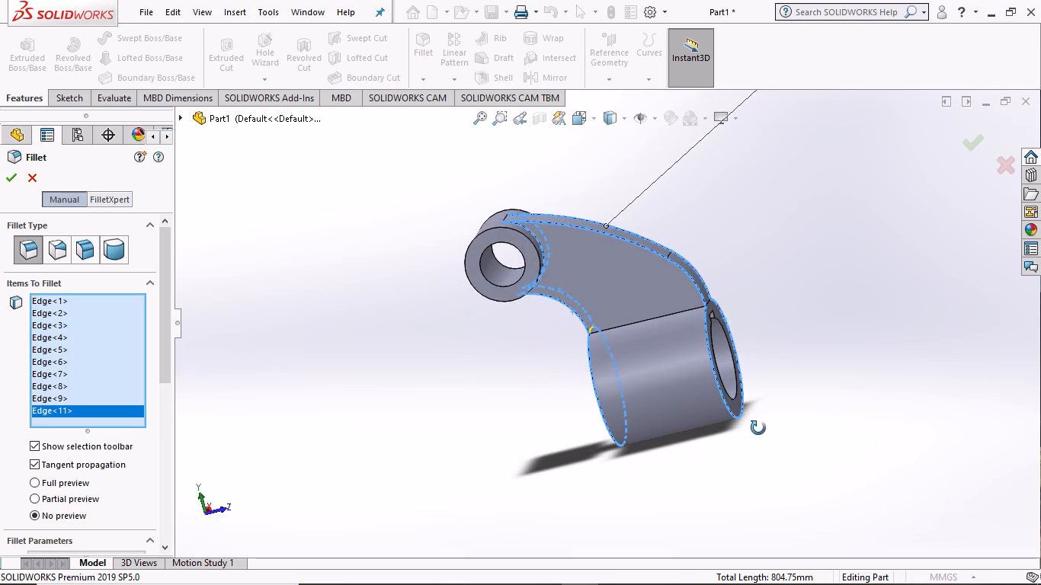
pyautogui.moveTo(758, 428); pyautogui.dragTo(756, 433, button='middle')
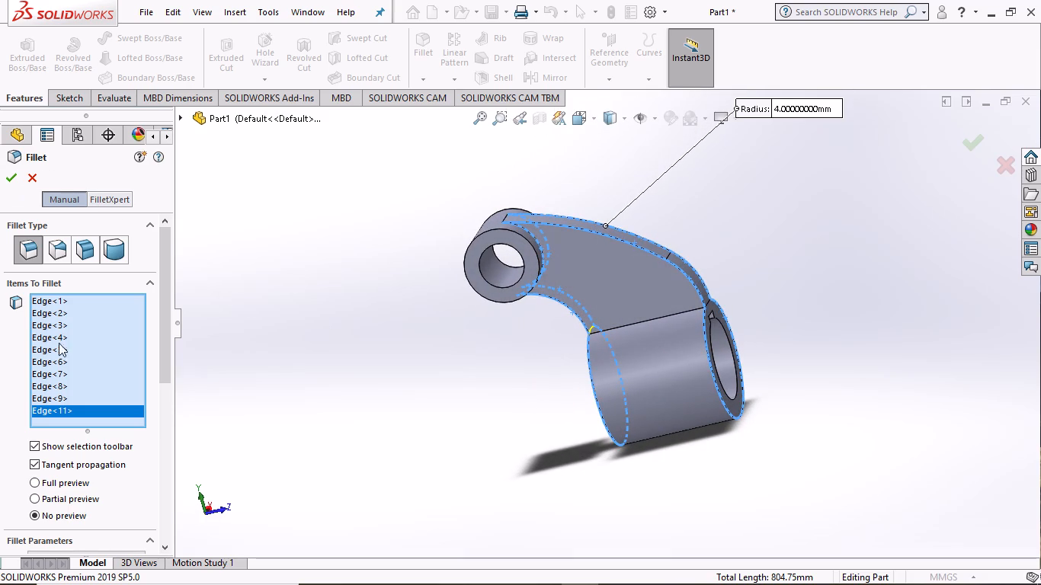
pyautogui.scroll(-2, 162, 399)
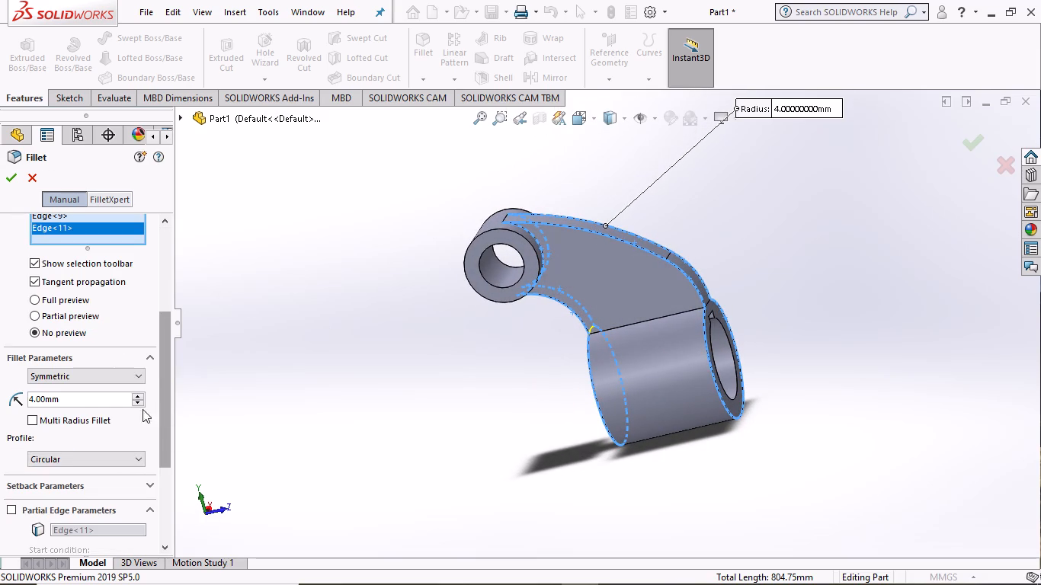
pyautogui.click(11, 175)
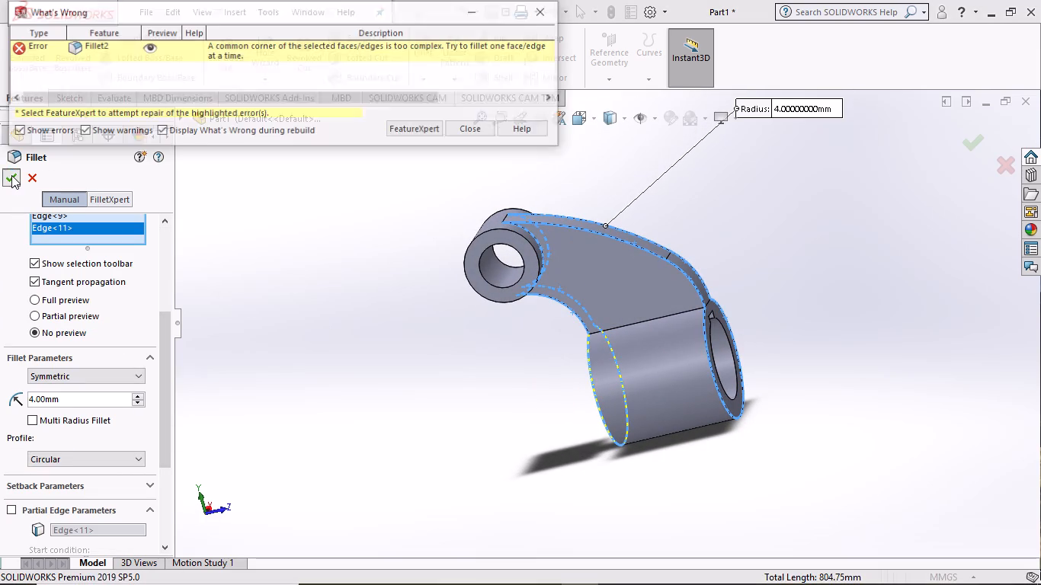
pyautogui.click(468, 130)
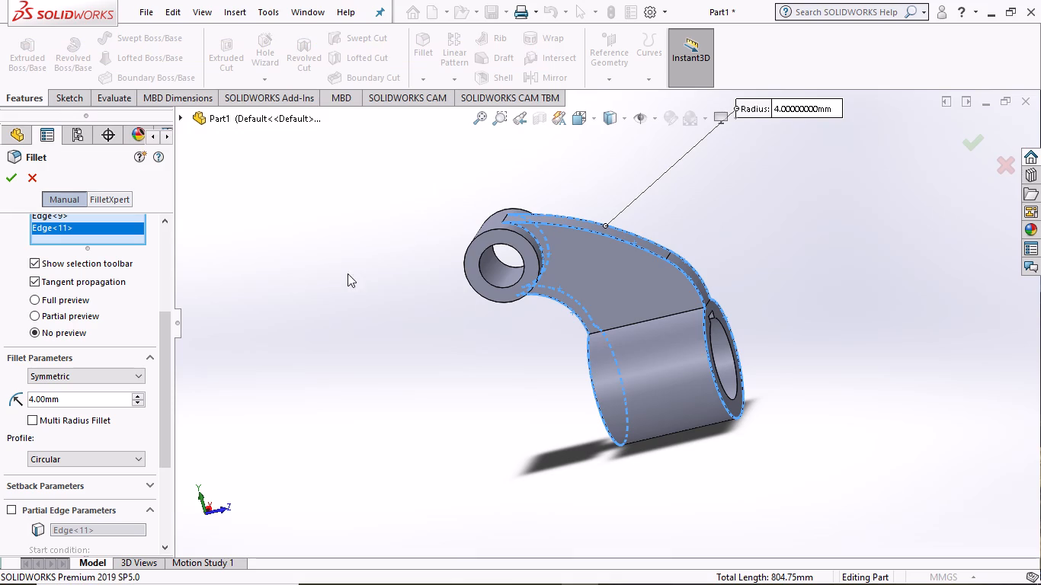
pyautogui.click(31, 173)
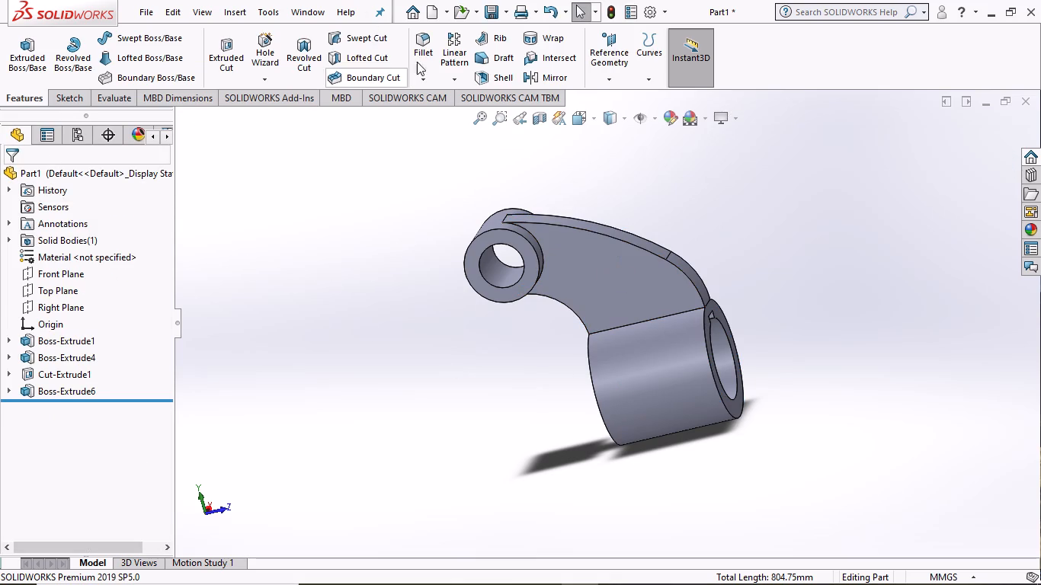
# Fillet the four outer curved edges along both sides of the arm's convex back with a 4 mm radius.
pyautogui.click(426, 47)
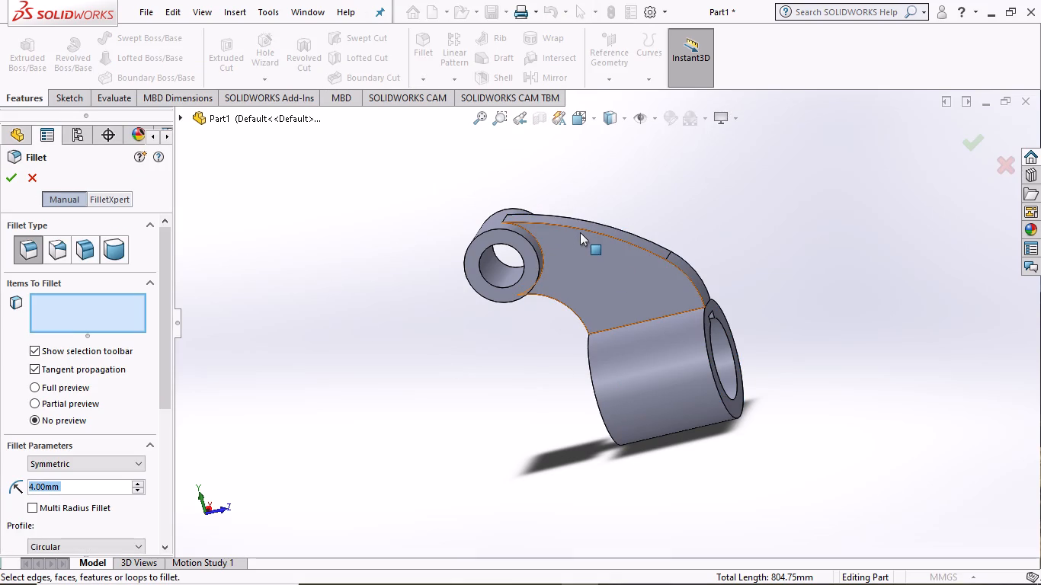
pyautogui.click(582, 227)
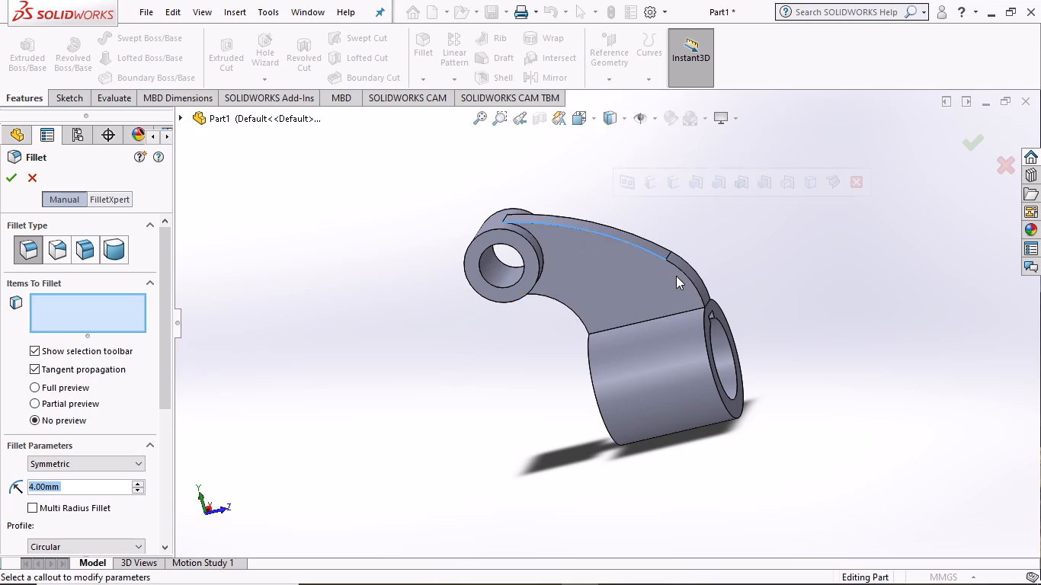
pyautogui.click(680, 270)
pyautogui.moveTo(873, 281); pyautogui.dragTo(866, 297, button='middle')
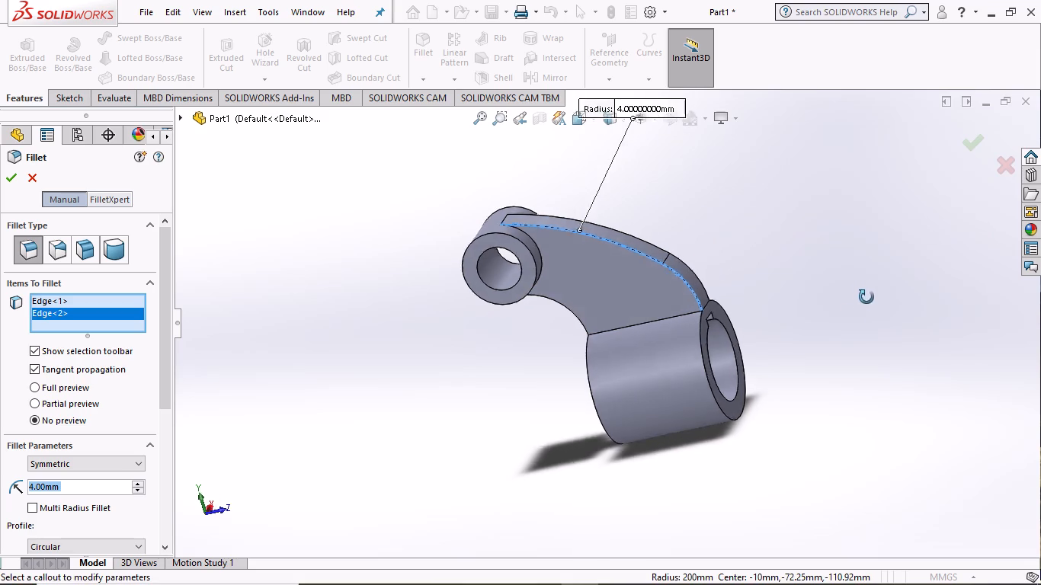
pyautogui.moveTo(866, 297); pyautogui.dragTo(802, 401, button='middle')
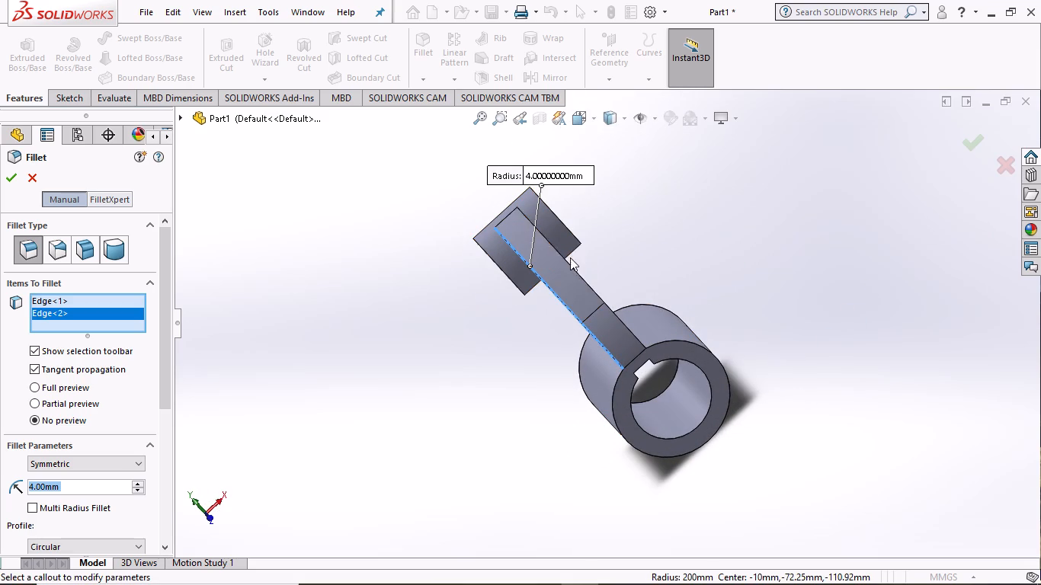
pyautogui.click(569, 264)
pyautogui.click(626, 325)
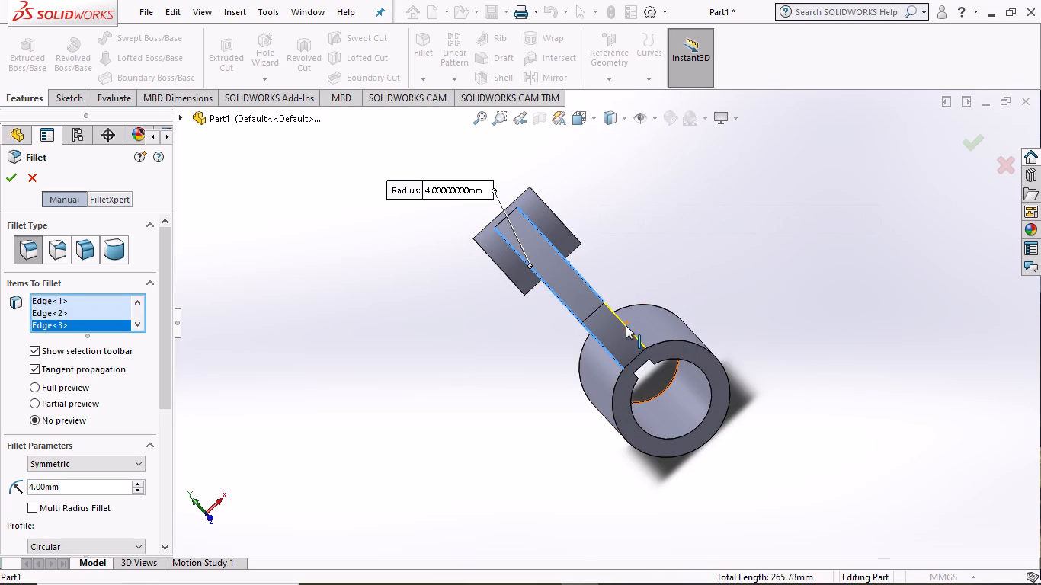
pyautogui.click(7, 177)
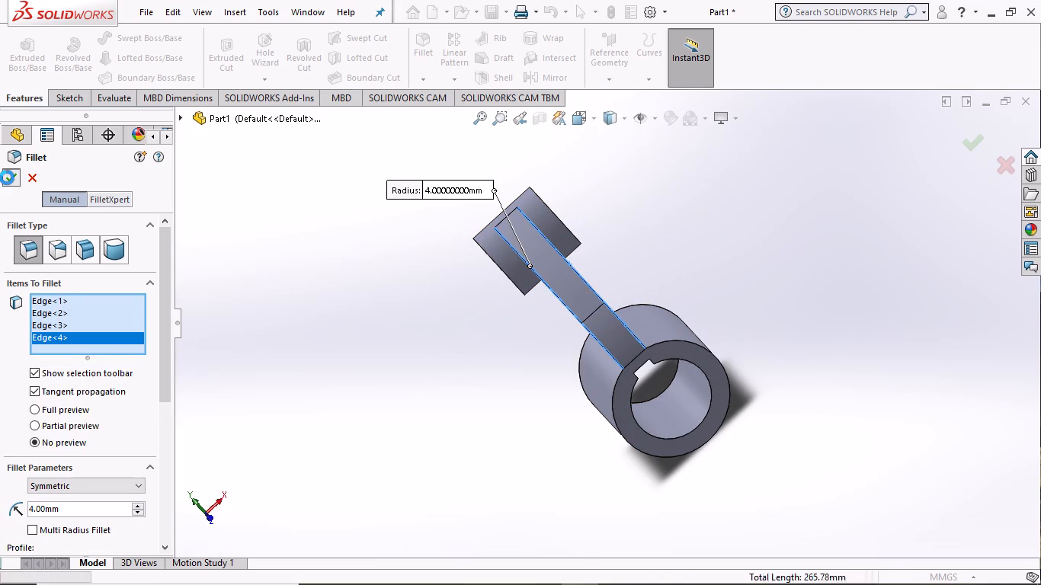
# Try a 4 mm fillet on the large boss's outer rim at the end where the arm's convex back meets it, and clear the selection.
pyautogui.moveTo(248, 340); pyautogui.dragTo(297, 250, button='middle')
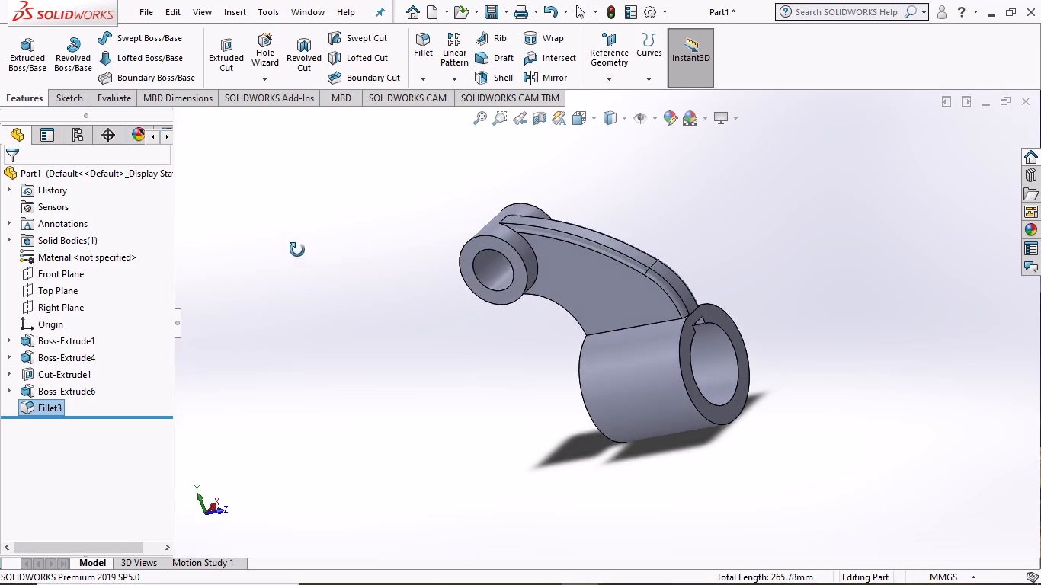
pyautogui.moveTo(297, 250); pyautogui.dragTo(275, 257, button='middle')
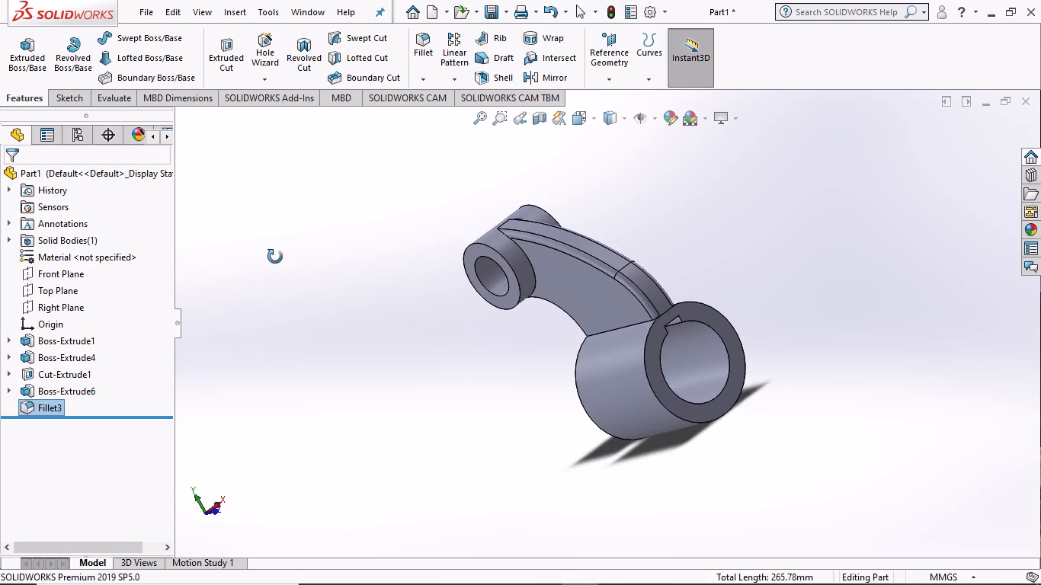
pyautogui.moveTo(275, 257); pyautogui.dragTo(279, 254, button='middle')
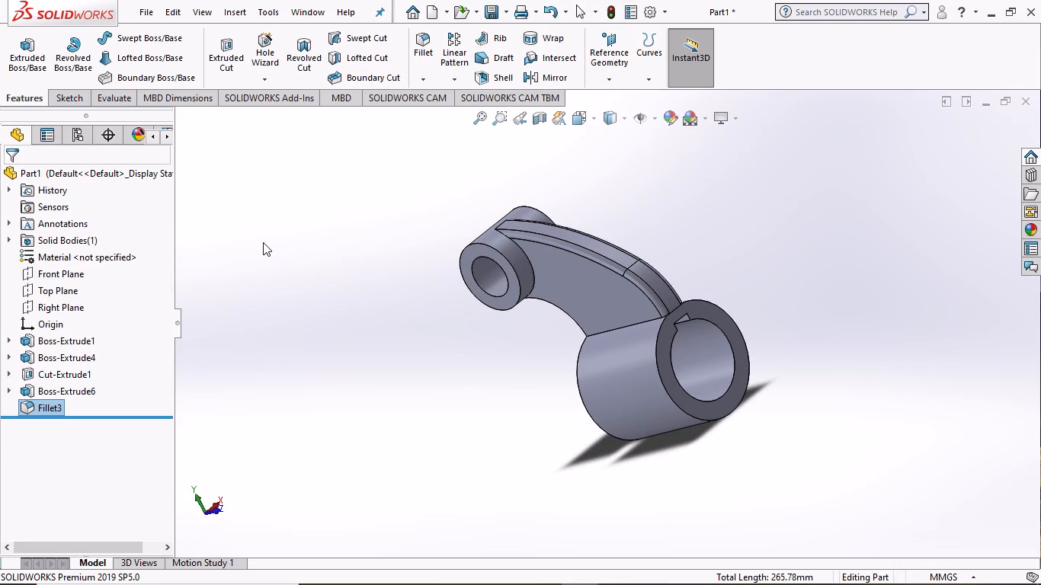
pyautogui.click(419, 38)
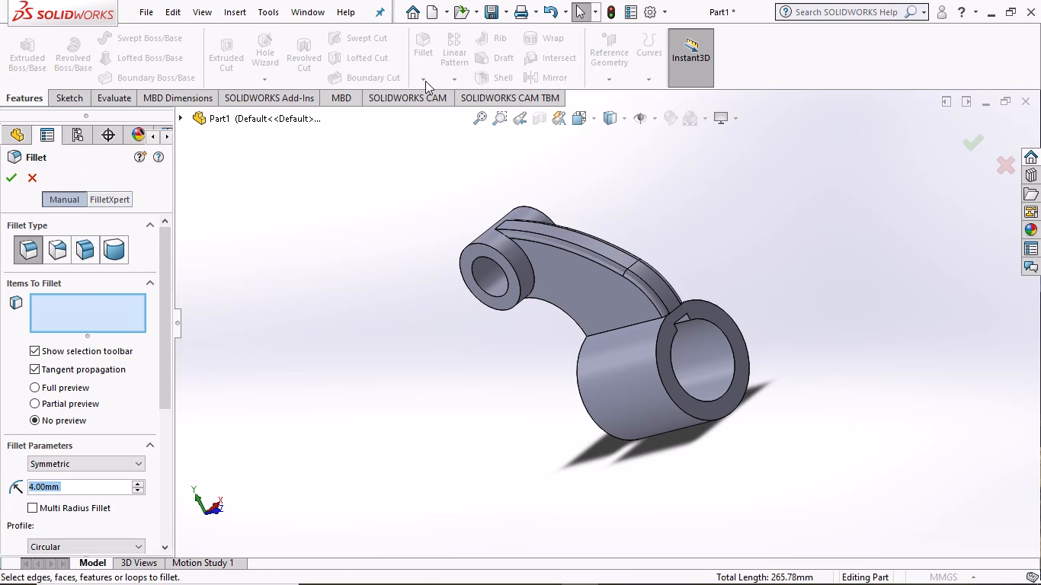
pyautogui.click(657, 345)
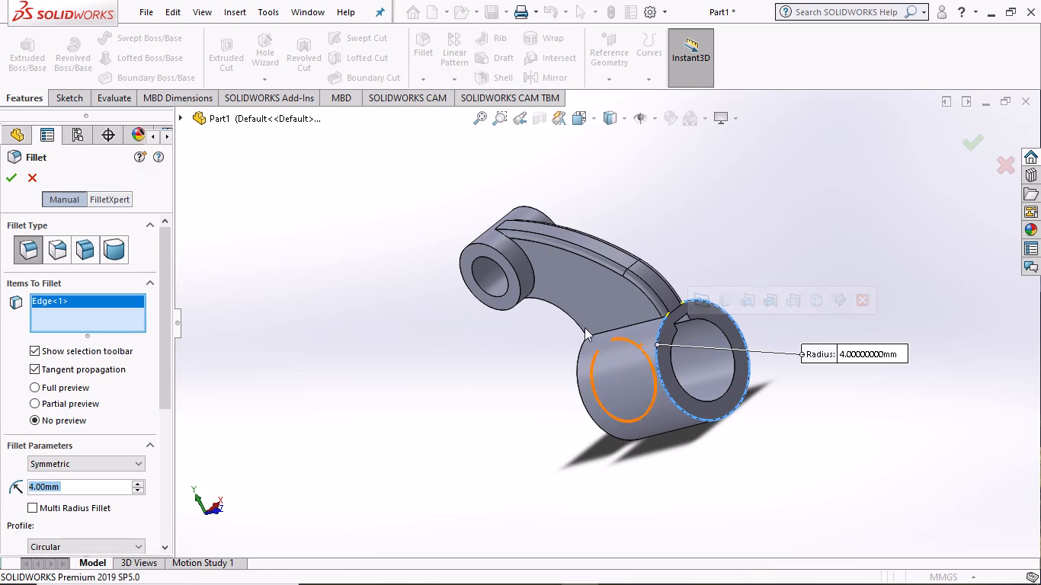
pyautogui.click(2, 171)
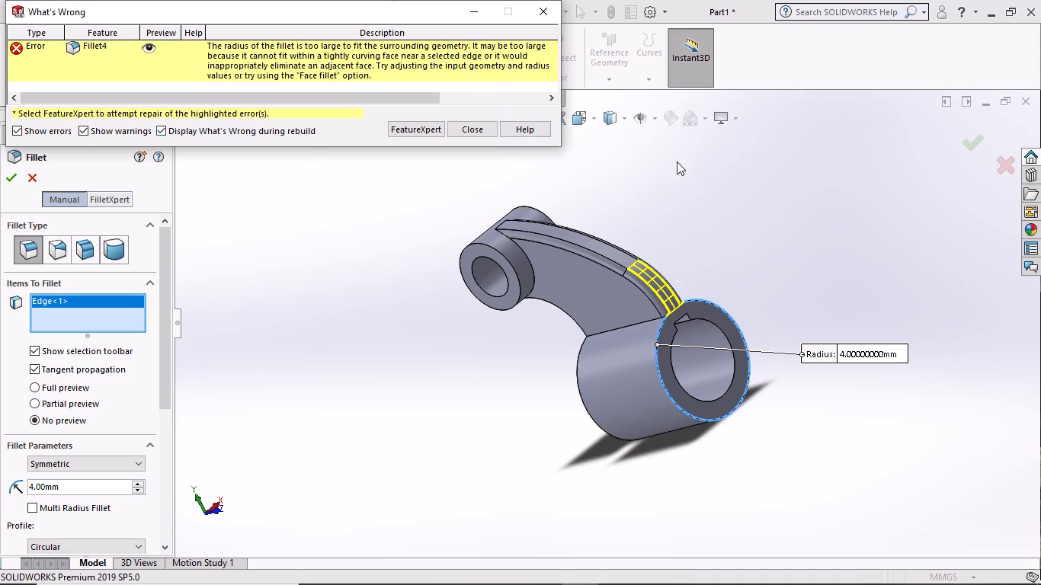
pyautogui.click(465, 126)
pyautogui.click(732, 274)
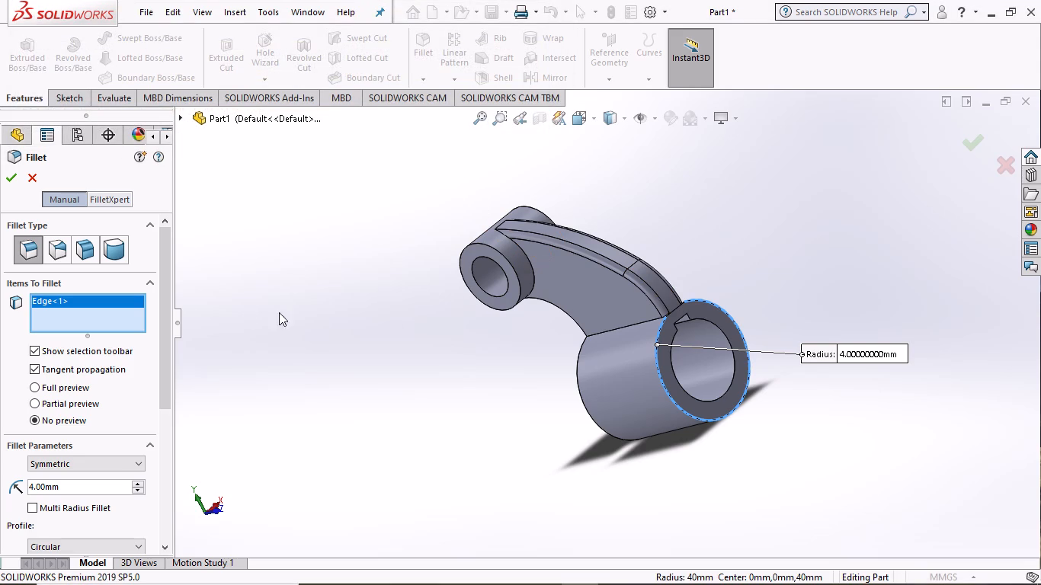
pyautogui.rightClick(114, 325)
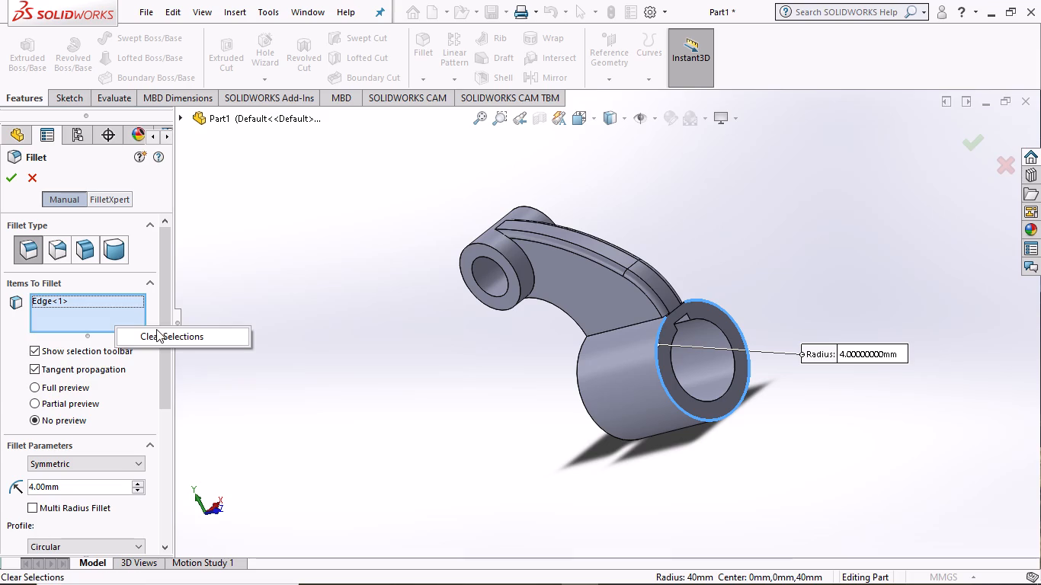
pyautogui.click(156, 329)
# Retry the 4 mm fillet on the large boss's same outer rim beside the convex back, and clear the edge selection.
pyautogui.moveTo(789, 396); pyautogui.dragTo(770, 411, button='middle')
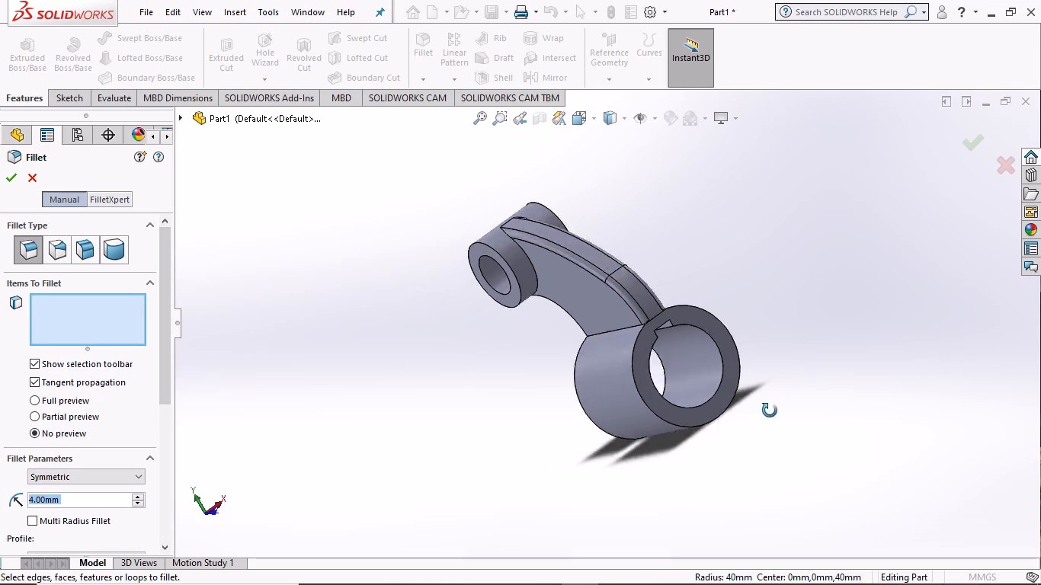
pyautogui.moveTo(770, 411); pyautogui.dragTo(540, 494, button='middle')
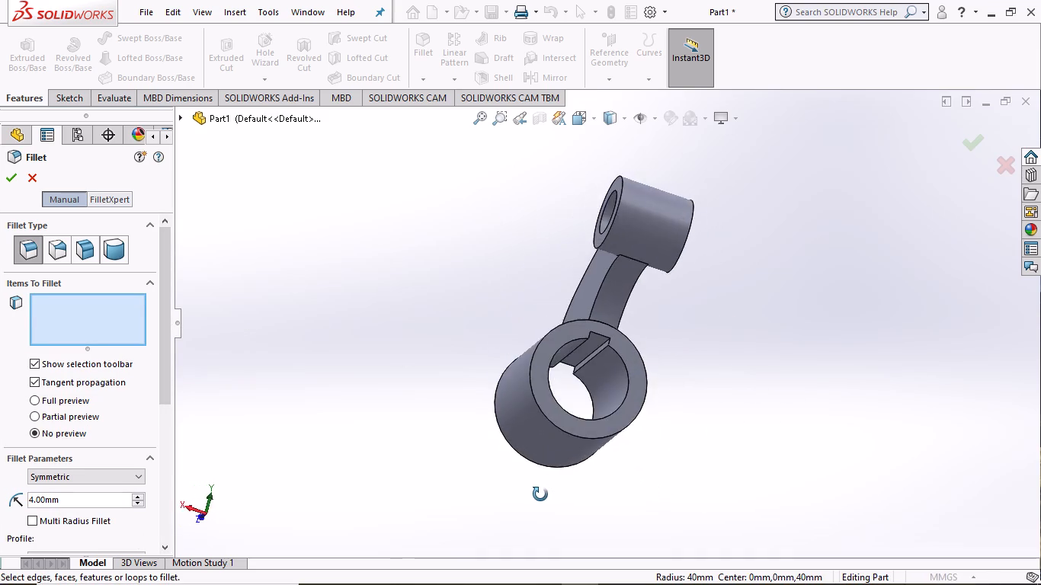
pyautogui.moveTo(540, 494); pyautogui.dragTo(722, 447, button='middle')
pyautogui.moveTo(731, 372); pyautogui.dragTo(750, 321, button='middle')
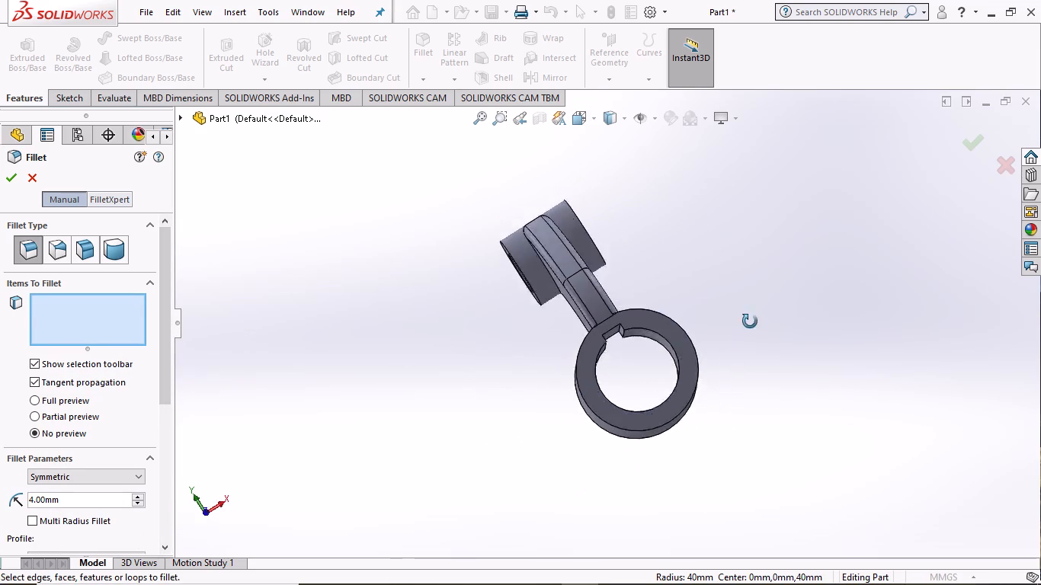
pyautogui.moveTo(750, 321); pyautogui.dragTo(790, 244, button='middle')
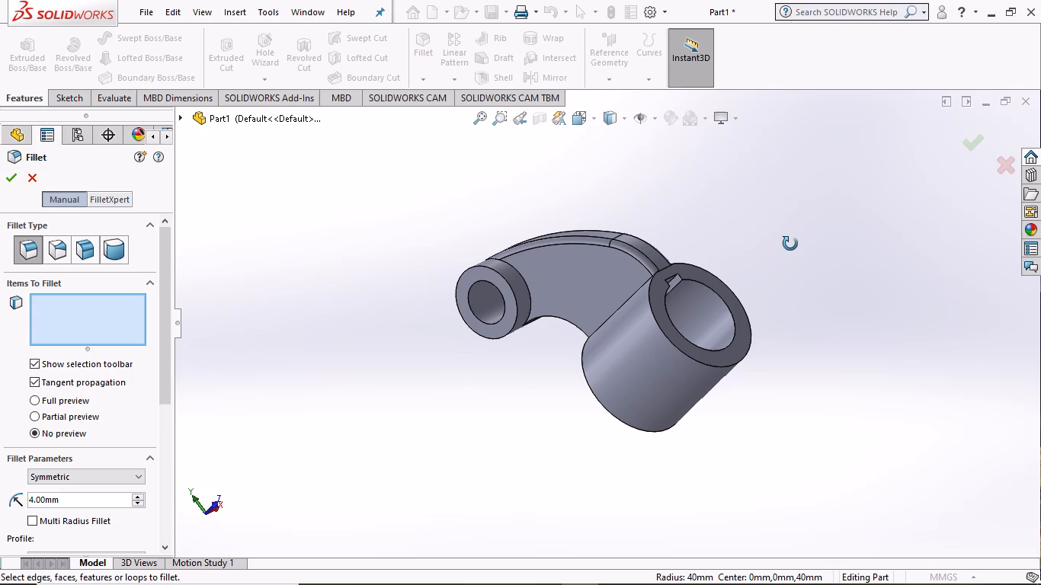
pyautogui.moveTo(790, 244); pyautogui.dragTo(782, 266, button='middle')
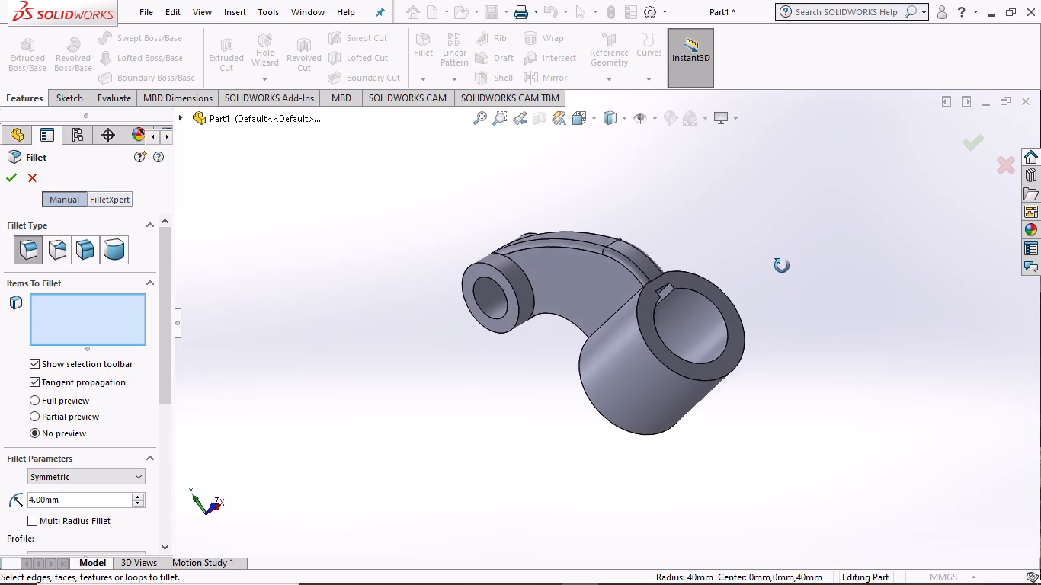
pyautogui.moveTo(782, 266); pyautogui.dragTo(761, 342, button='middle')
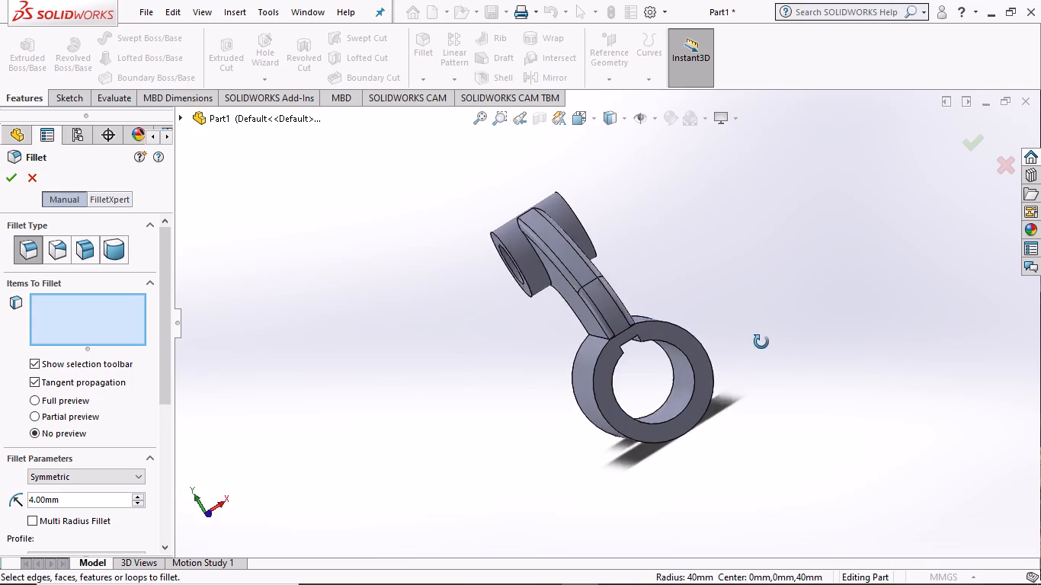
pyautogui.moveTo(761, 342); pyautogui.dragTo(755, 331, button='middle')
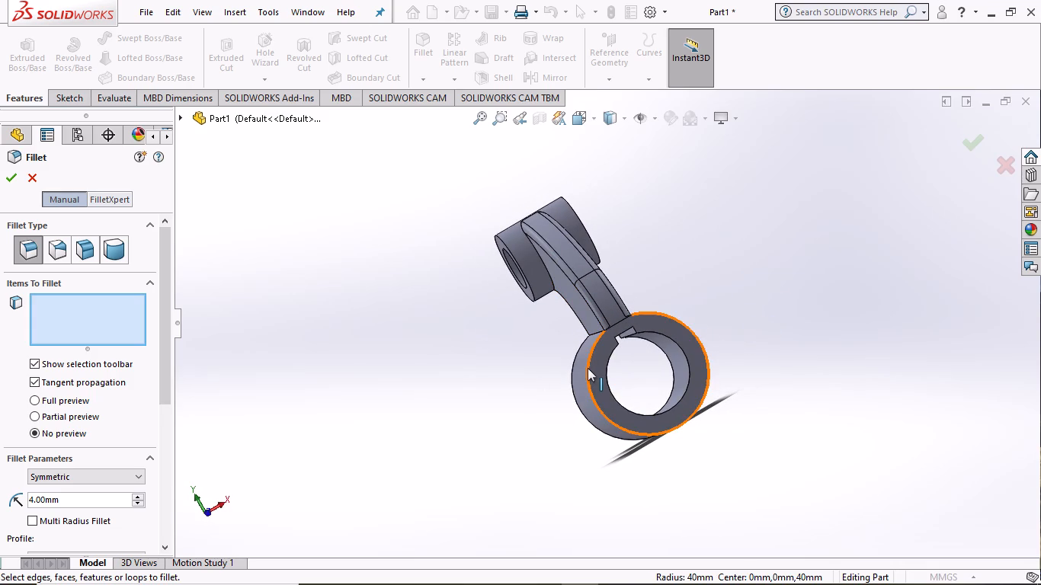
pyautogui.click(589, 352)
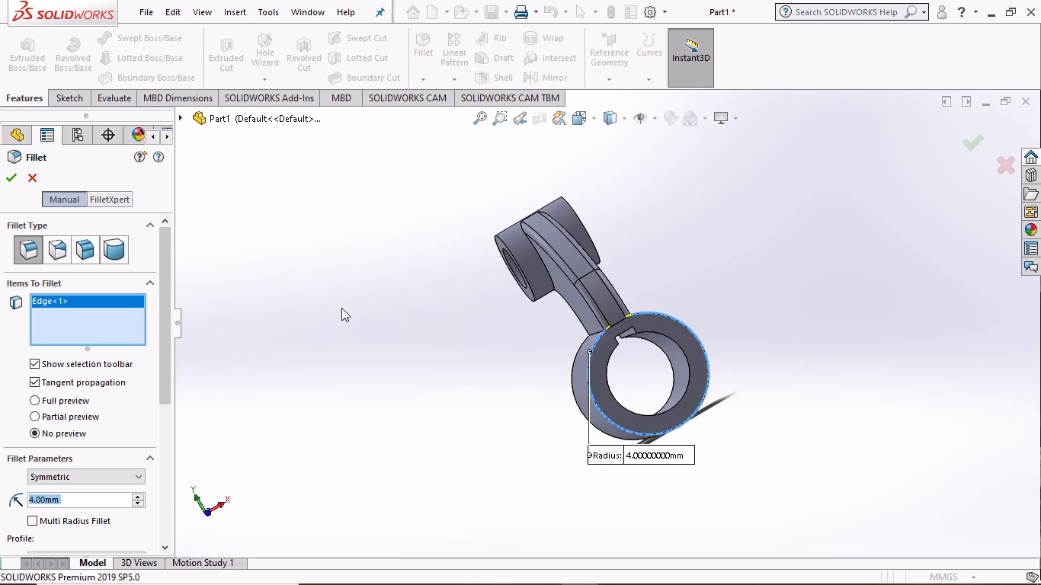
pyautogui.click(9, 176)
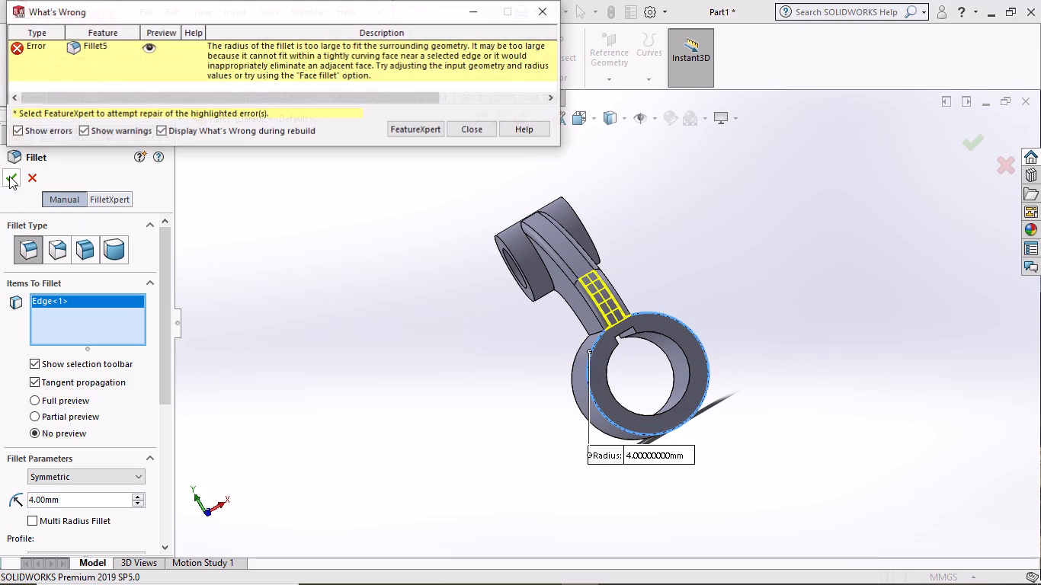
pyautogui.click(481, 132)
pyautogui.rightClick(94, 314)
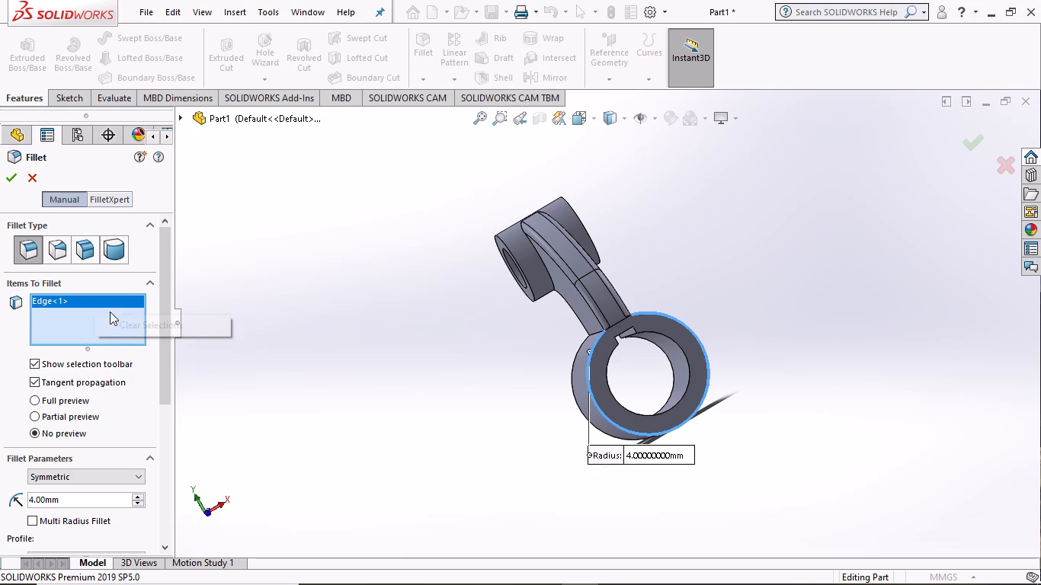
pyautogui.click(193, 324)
# Fillet the two curved edges on both sides of the arm's concave underside with a 4 mm radius.
pyautogui.moveTo(326, 343); pyautogui.dragTo(353, 323, button='middle')
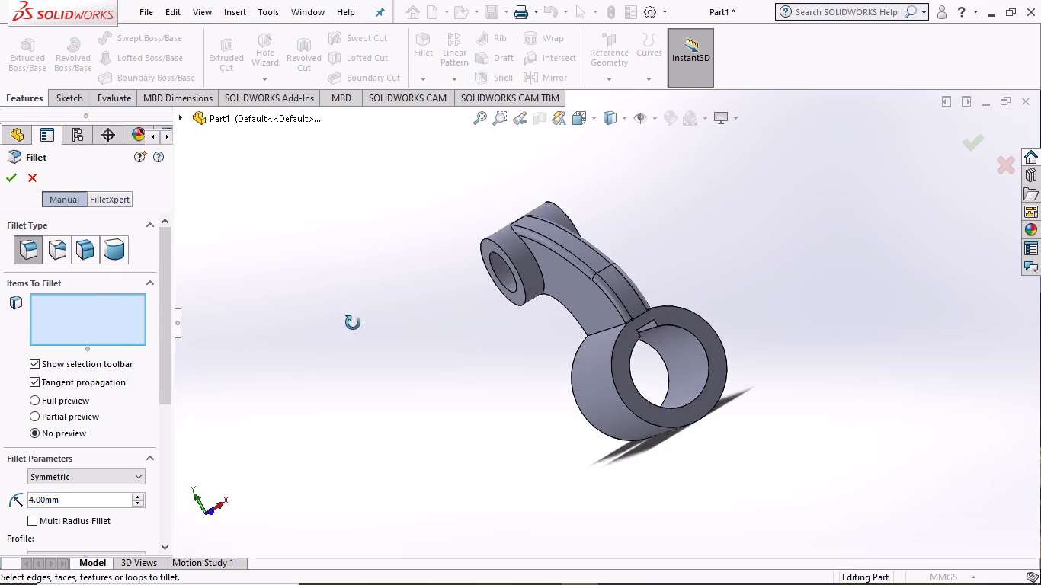
pyautogui.moveTo(353, 323); pyautogui.dragTo(402, 245, button='middle')
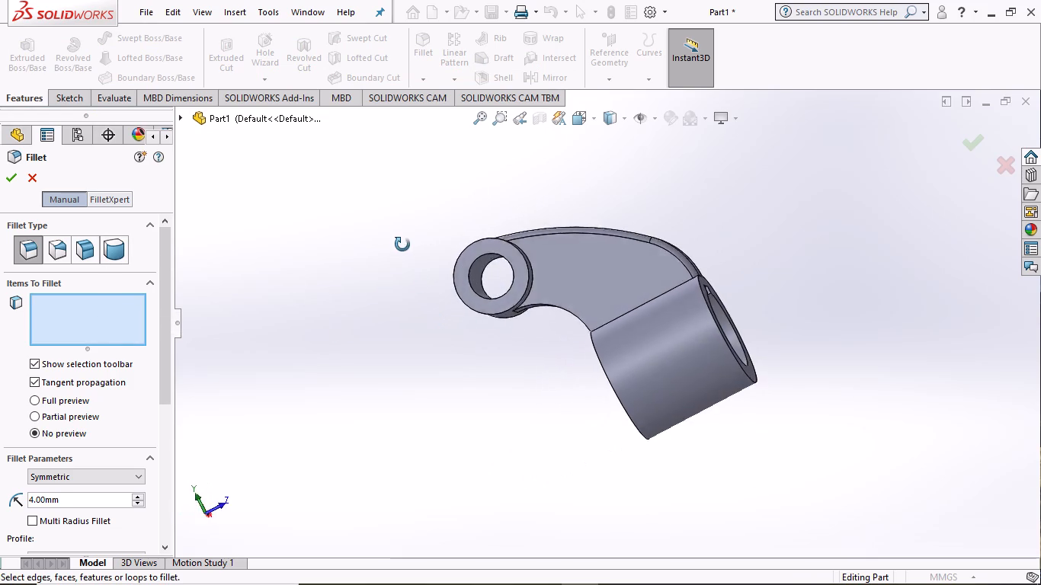
pyautogui.moveTo(402, 245); pyautogui.dragTo(419, 184, button='middle')
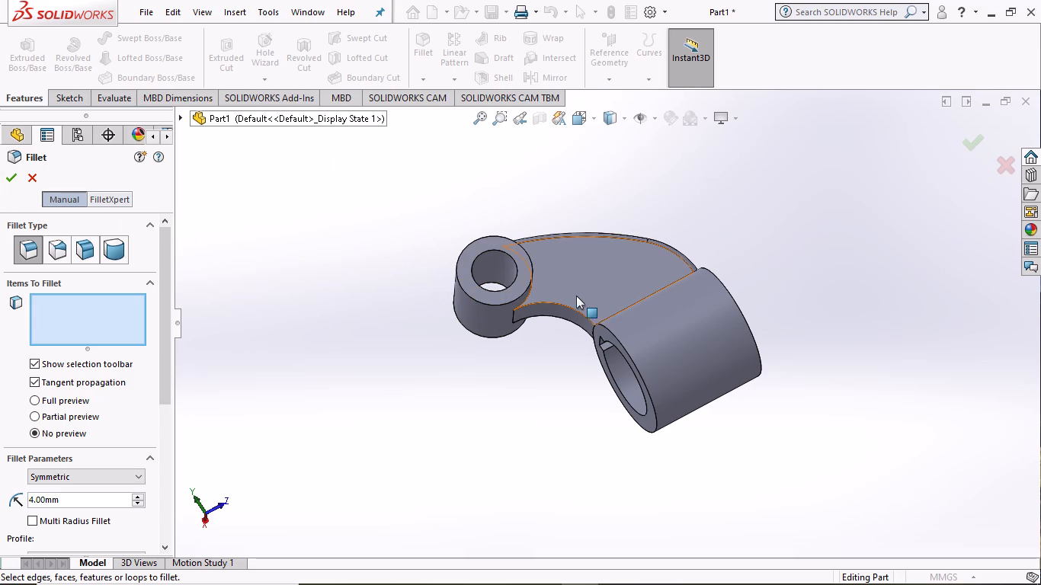
pyautogui.click(572, 308)
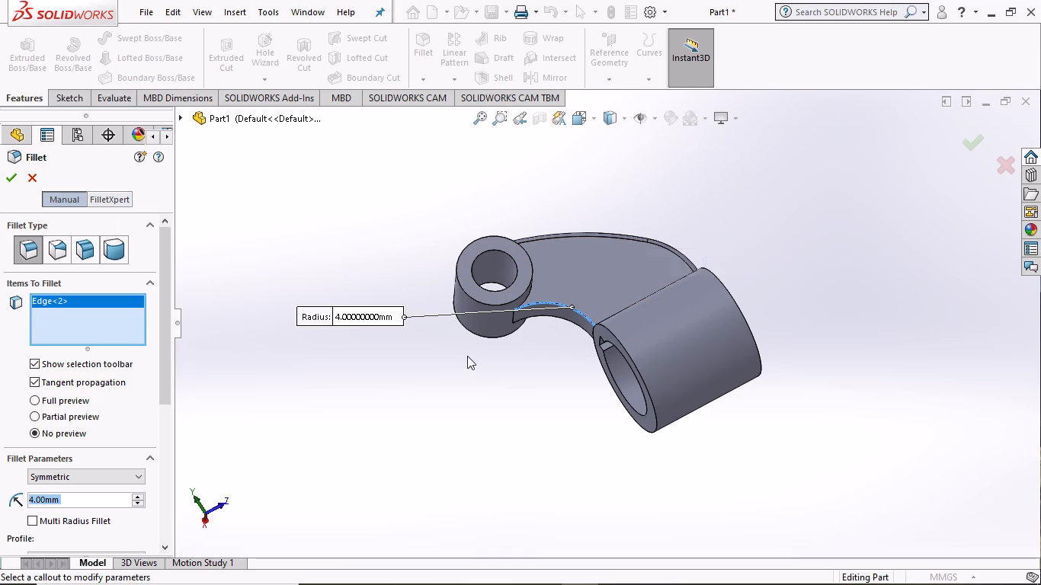
pyautogui.moveTo(412, 412); pyautogui.dragTo(629, 212, button='middle')
pyautogui.click(632, 282)
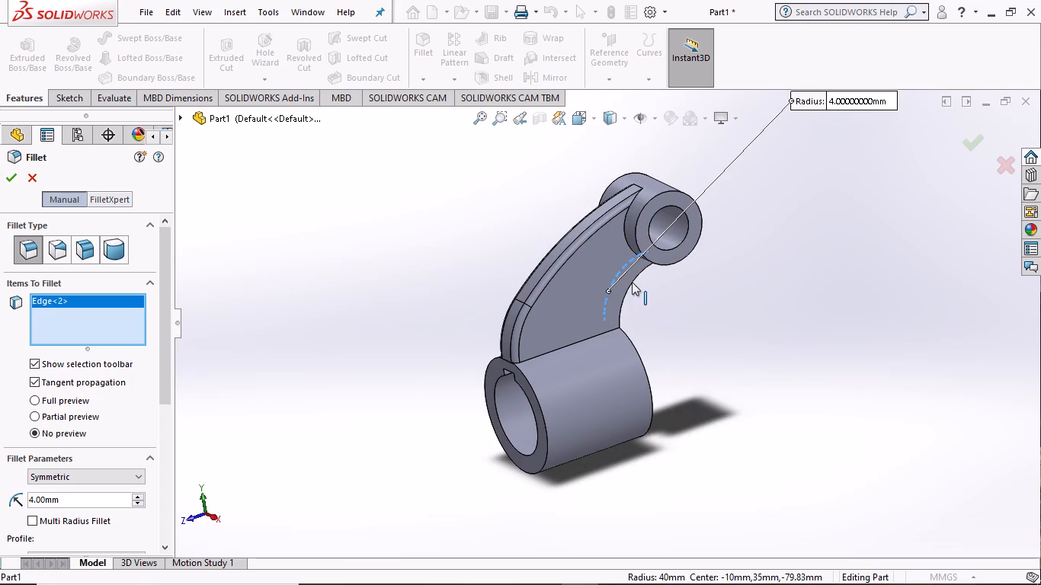
pyautogui.click(10, 175)
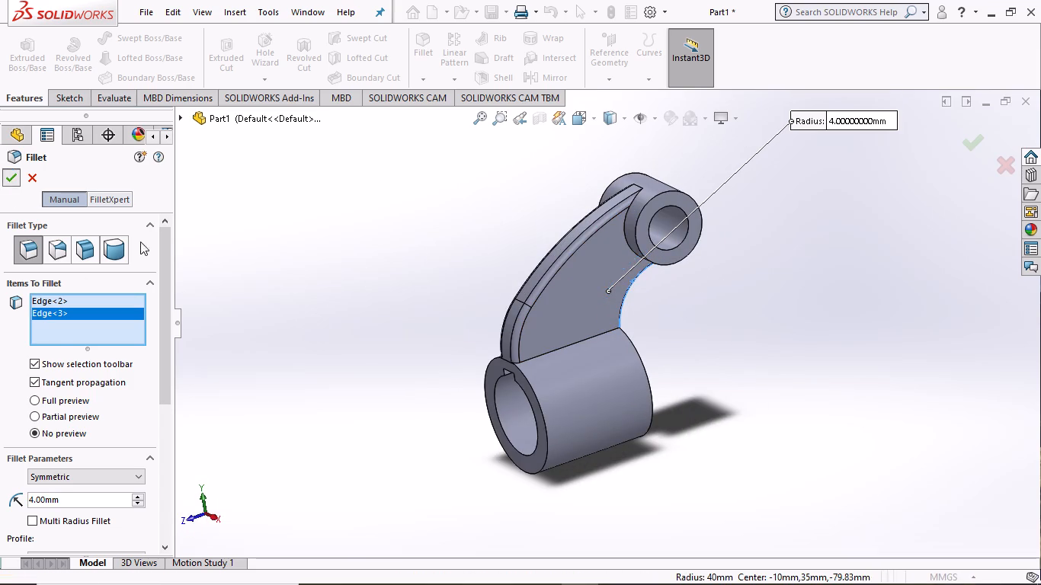
# Fillet the outer rims at both ends of the small boss with a 4 mm radius.
pyautogui.moveTo(786, 386); pyautogui.dragTo(667, 361, button='middle')
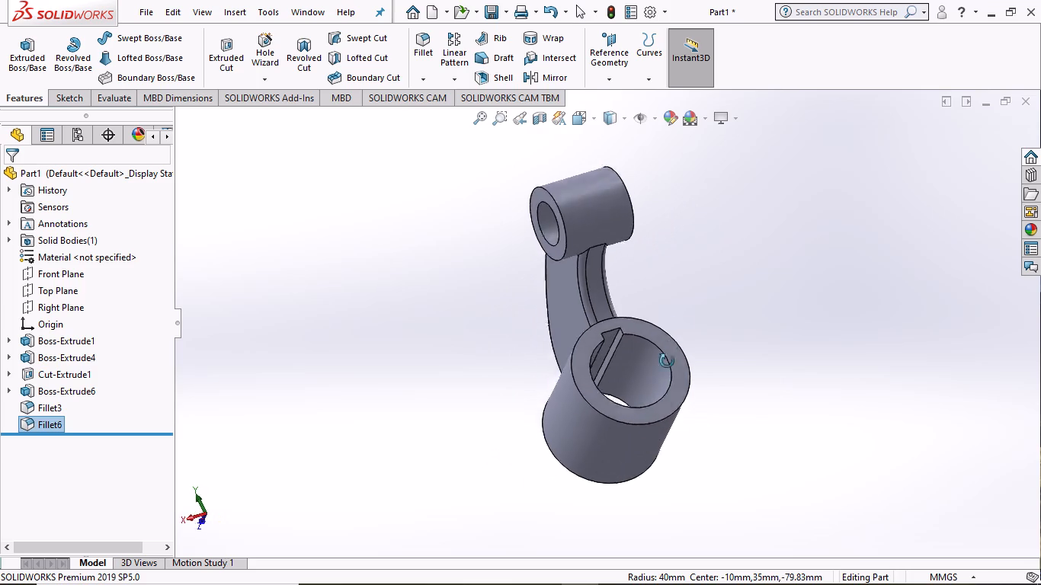
pyautogui.moveTo(667, 361); pyautogui.dragTo(532, 500, button='middle')
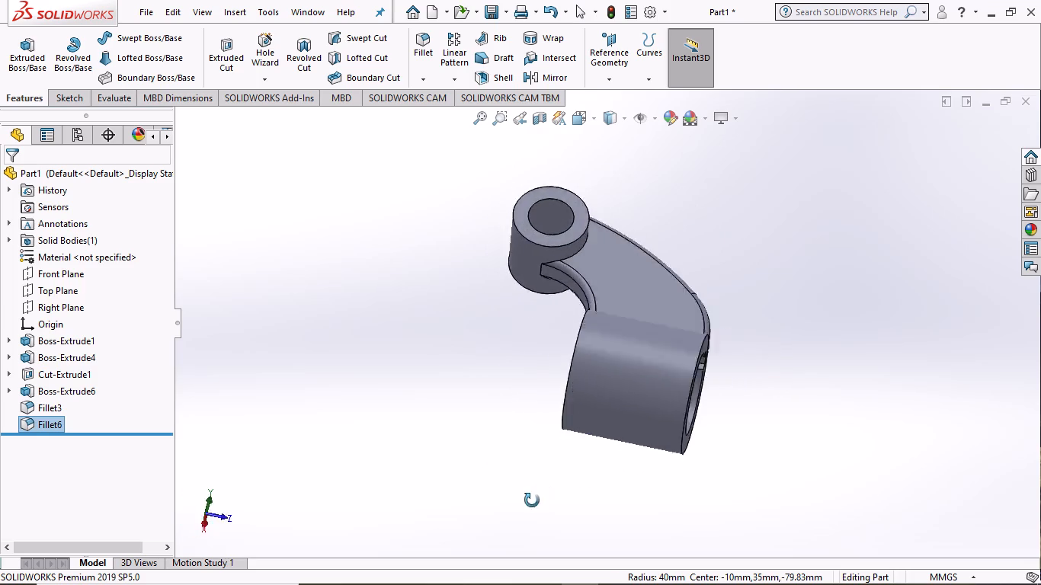
pyautogui.moveTo(532, 500); pyautogui.dragTo(524, 480, button='middle')
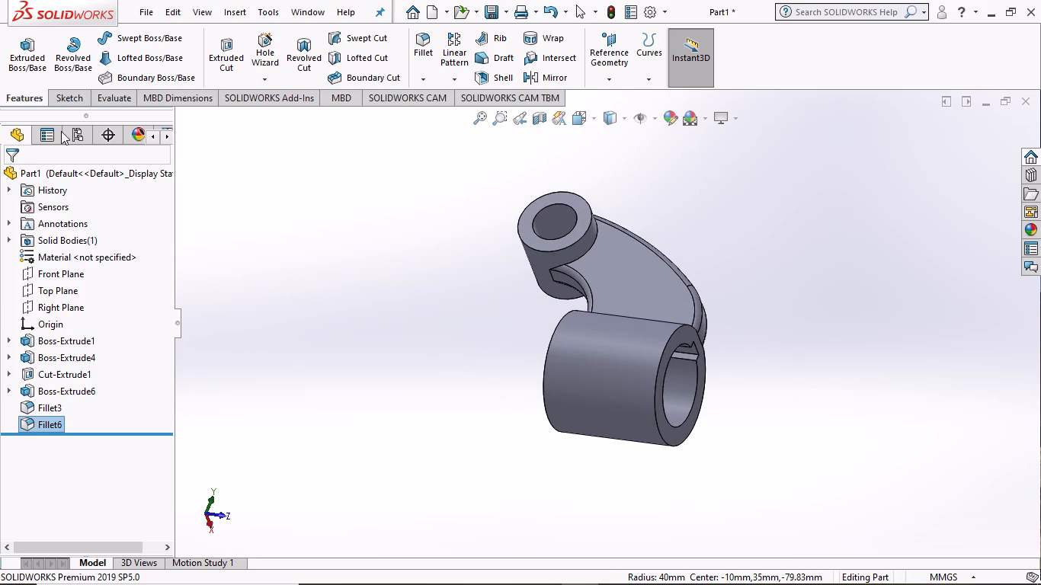
pyautogui.click(424, 53)
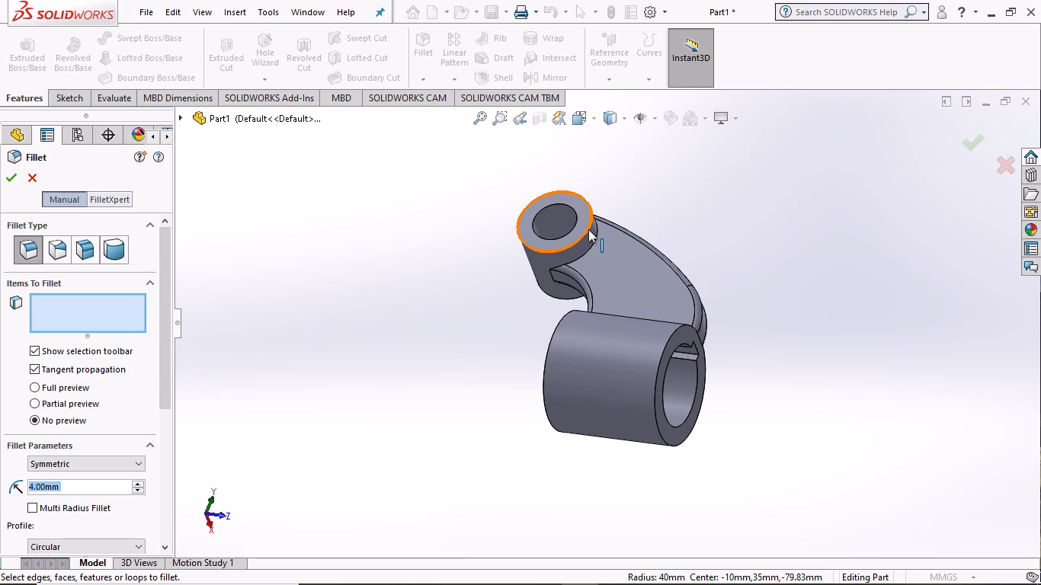
pyautogui.click(588, 229)
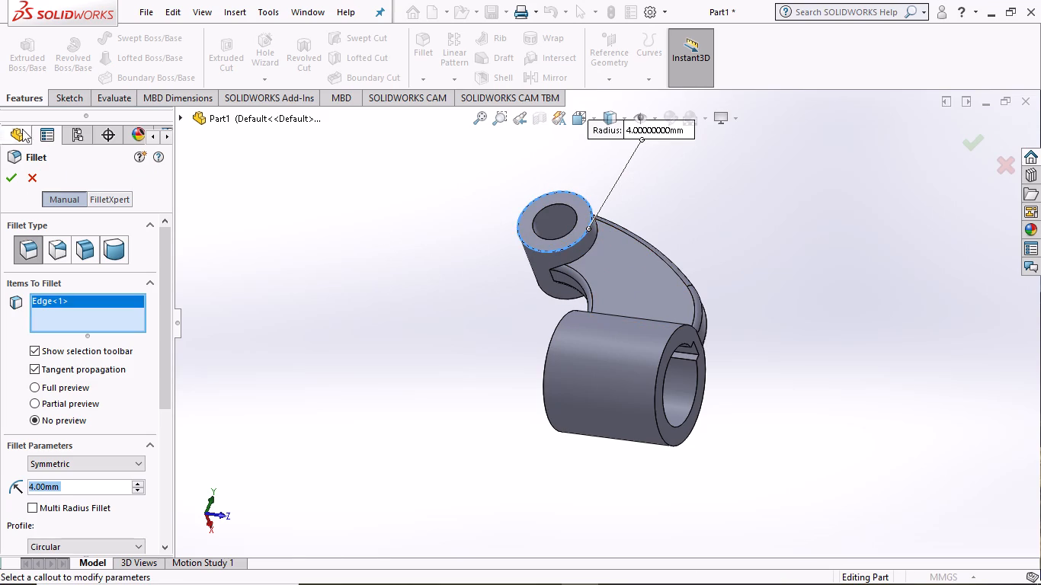
pyautogui.moveTo(870, 284); pyautogui.dragTo(653, 360, button='middle')
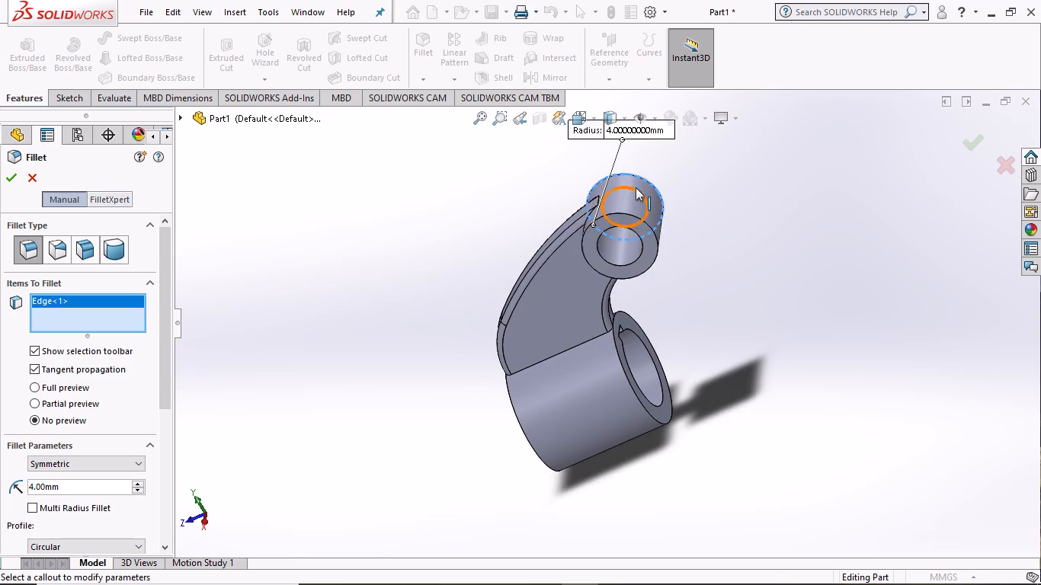
pyautogui.click(631, 213)
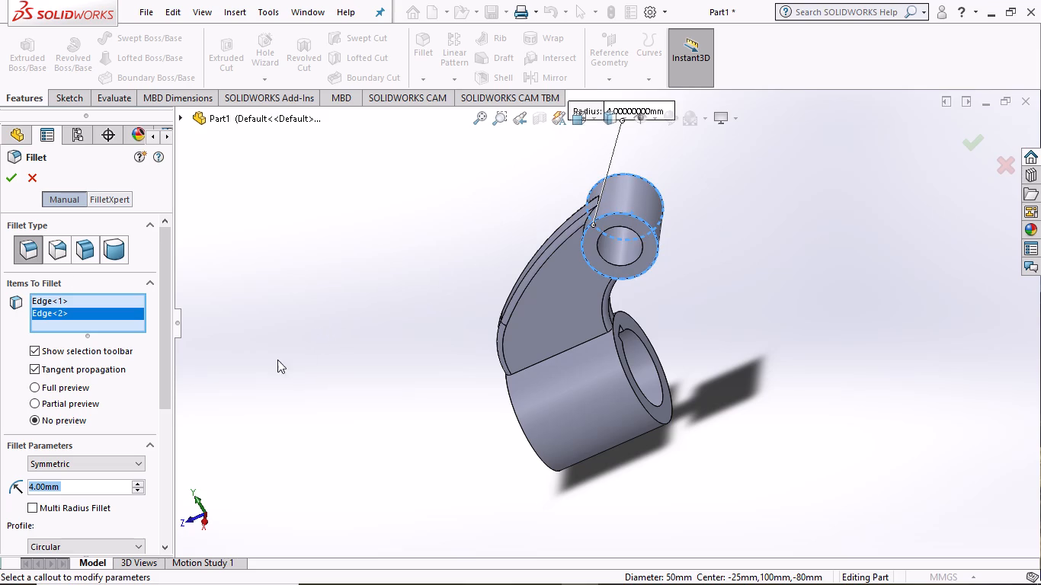
pyautogui.click(8, 177)
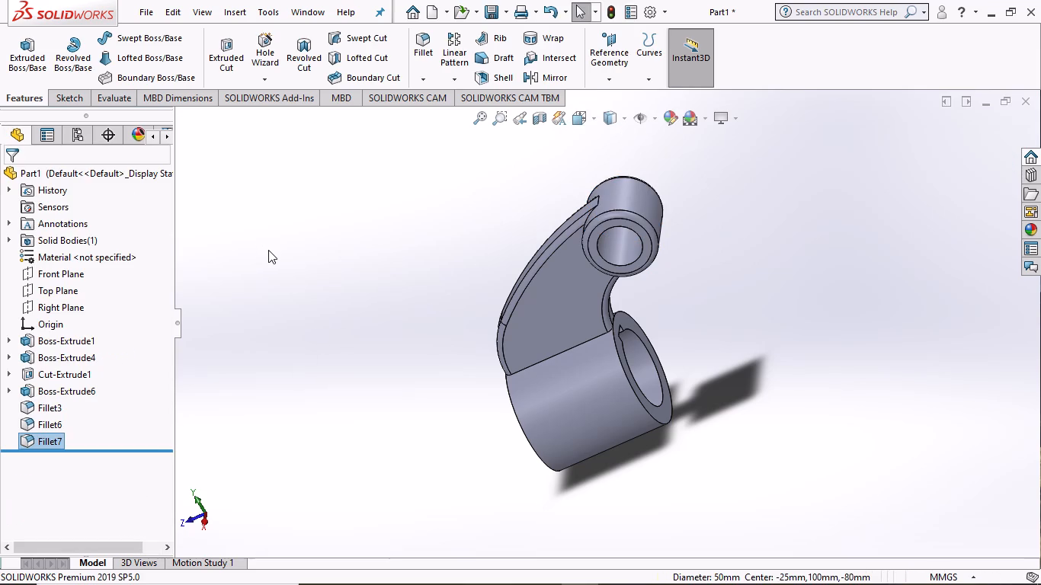
# Fillet the curved edges where the arm's two side faces meet the small boss with a 4 mm radius.
pyautogui.moveTo(268, 250); pyautogui.dragTo(455, 210, button='middle')
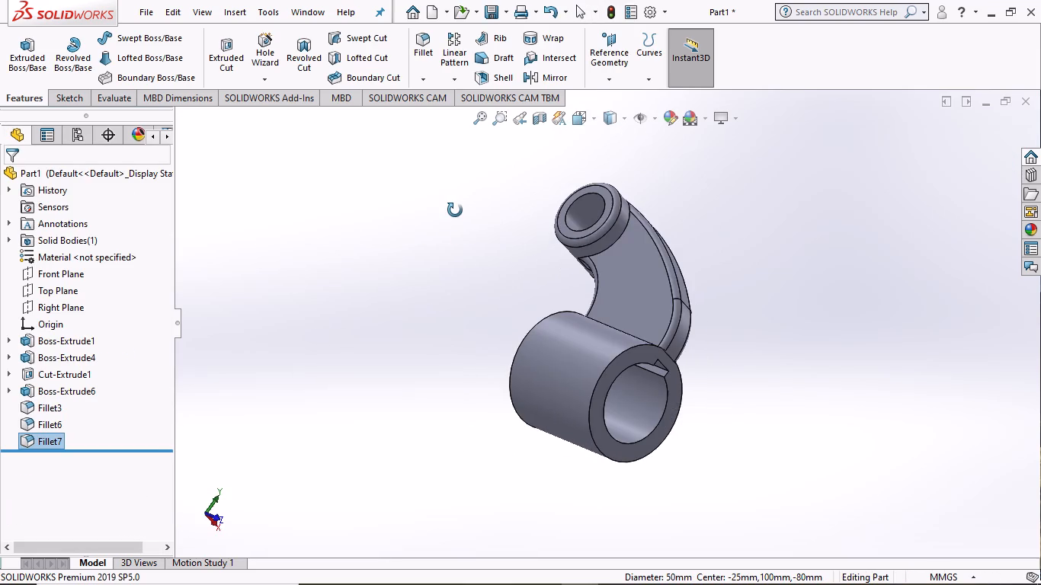
pyautogui.moveTo(455, 210); pyautogui.dragTo(446, 200, button='middle')
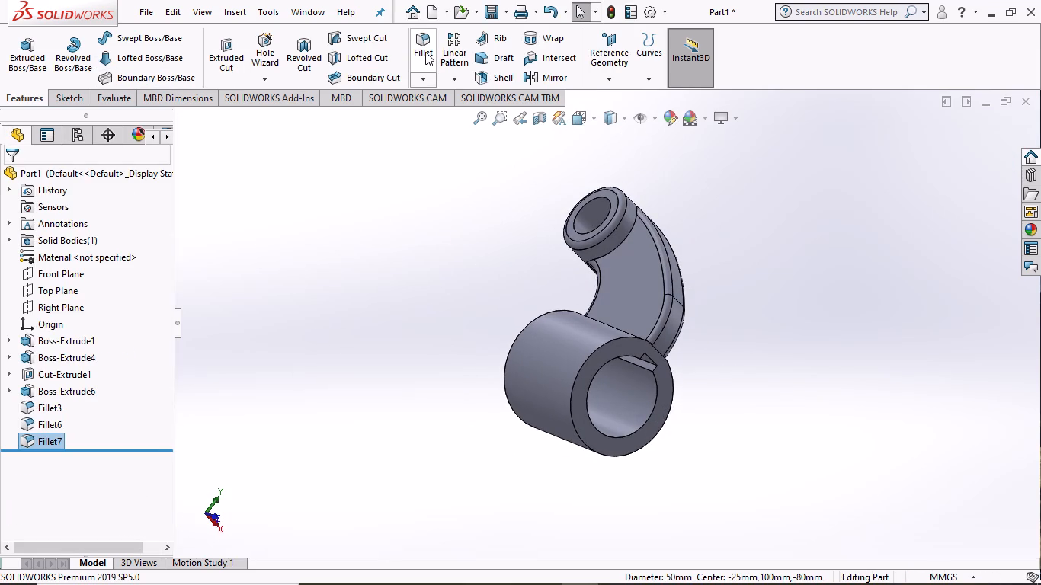
pyautogui.click(425, 52)
pyautogui.scroll(-2, 680, 243)
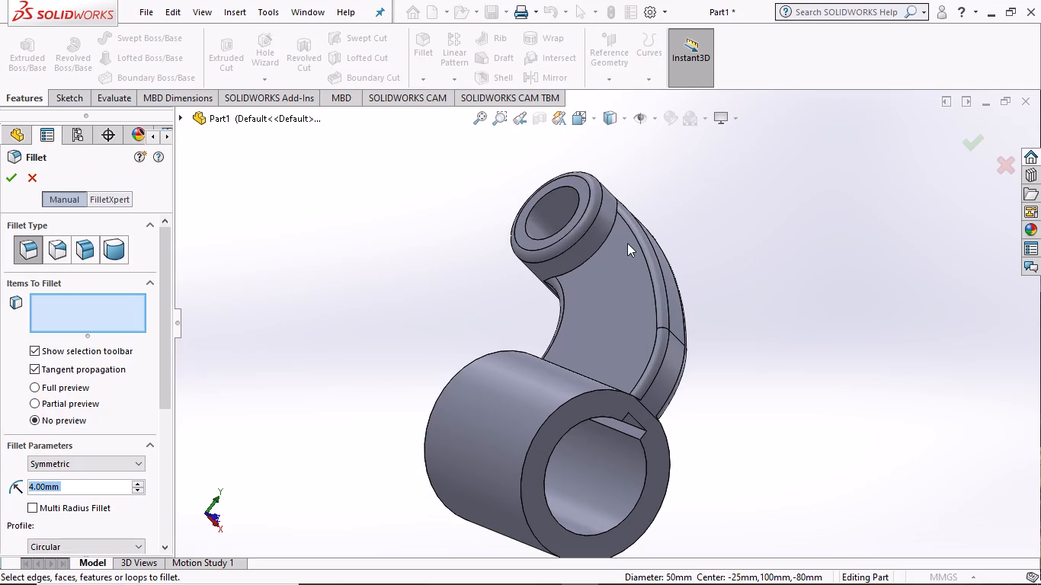
pyautogui.click(594, 253)
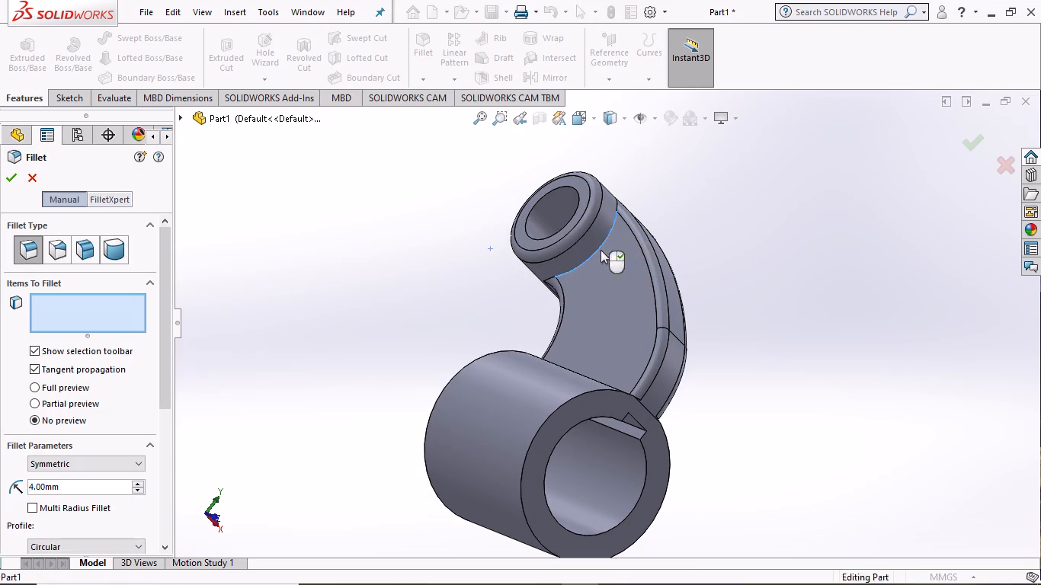
pyautogui.moveTo(833, 288); pyautogui.dragTo(740, 287, button='middle')
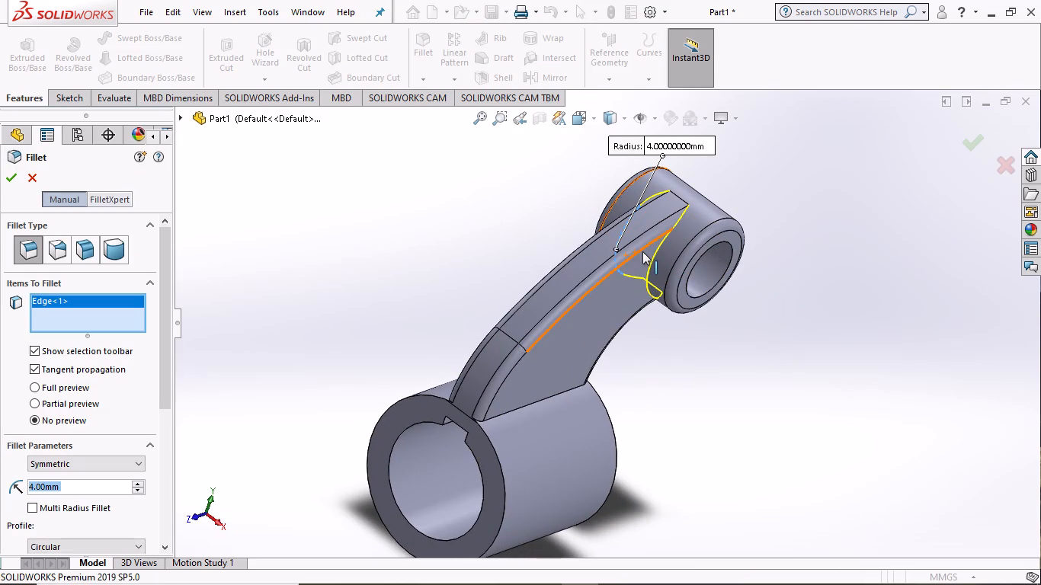
pyautogui.click(655, 252)
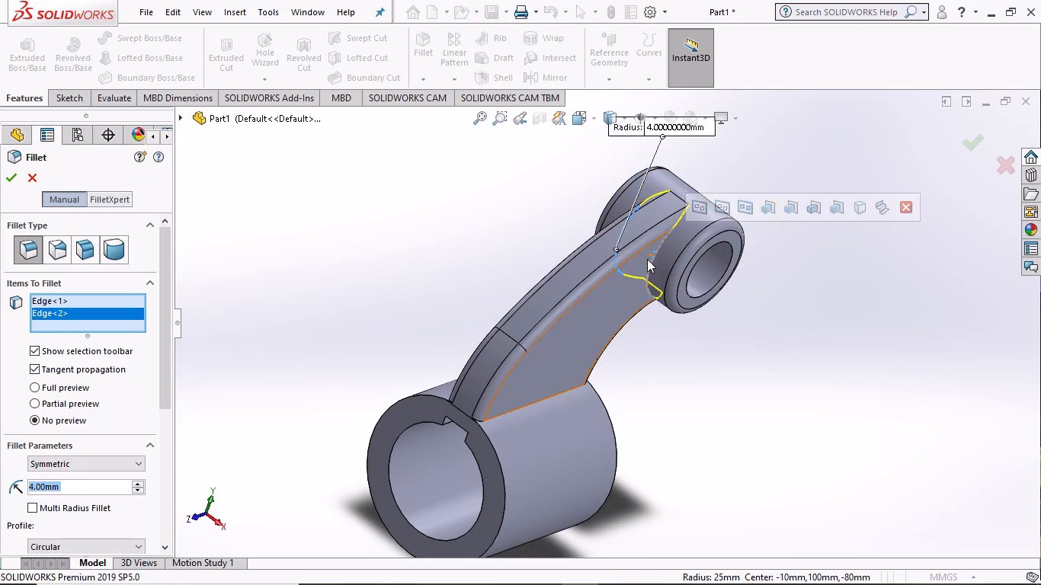
pyautogui.click(11, 179)
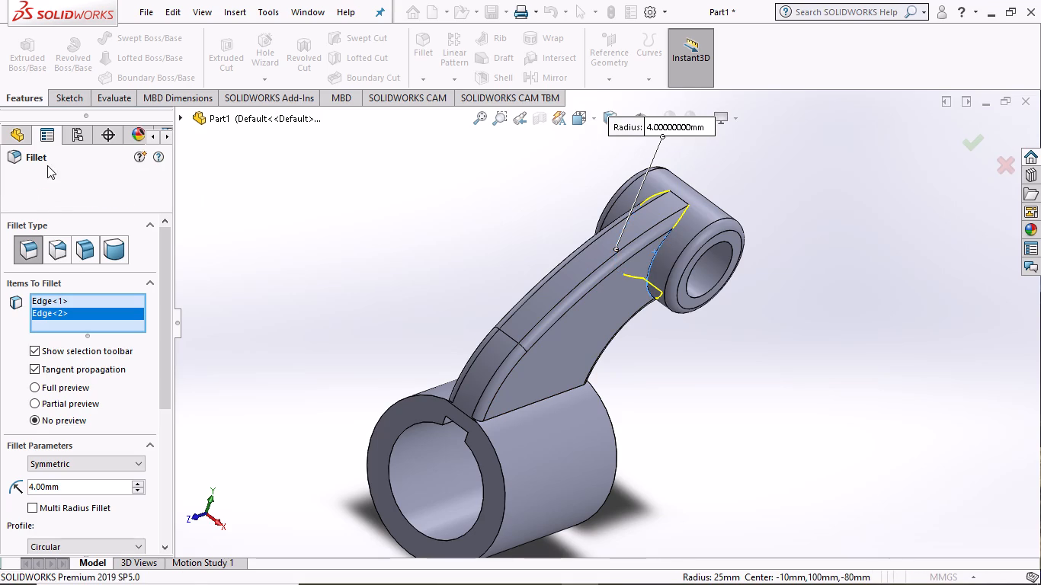
# Examine the filleted lever arm from several sides, including the arm-to-boss junctions and the convex back.
pyautogui.moveTo(333, 220); pyautogui.dragTo(367, 190, button='middle')
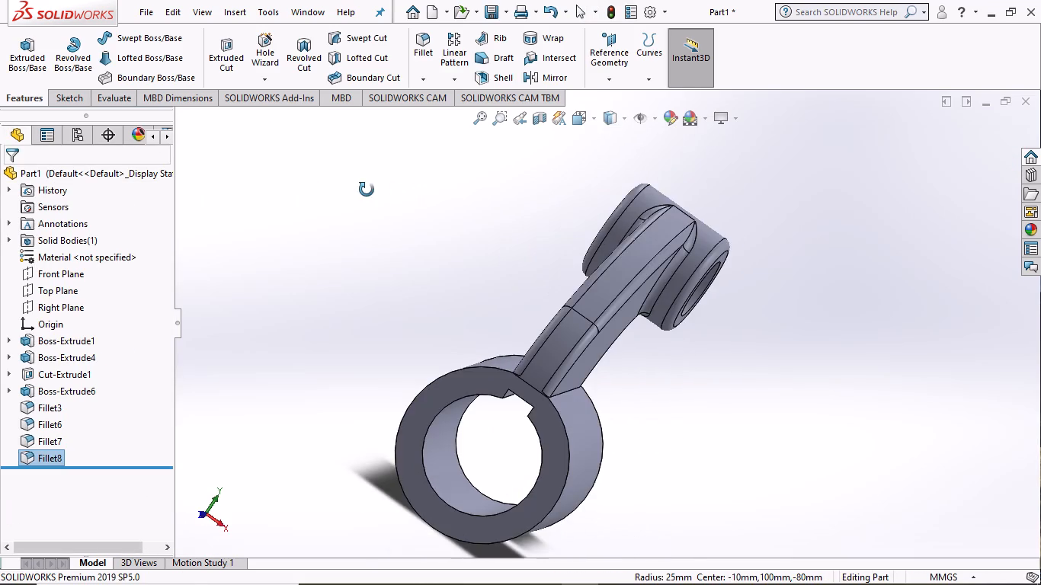
pyautogui.moveTo(367, 190); pyautogui.dragTo(402, 235, button='middle')
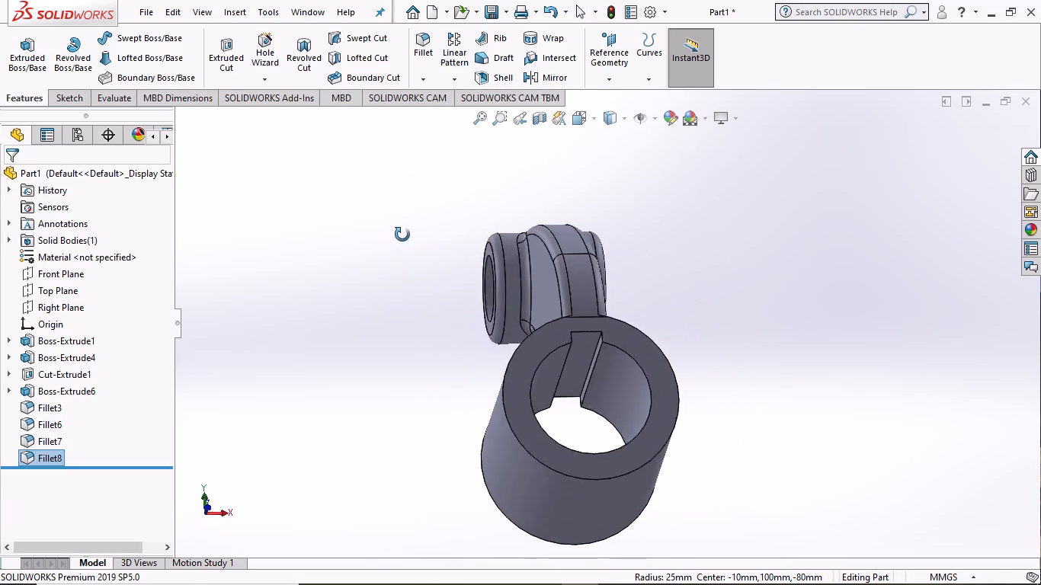
pyautogui.moveTo(402, 235); pyautogui.dragTo(394, 308, button='middle')
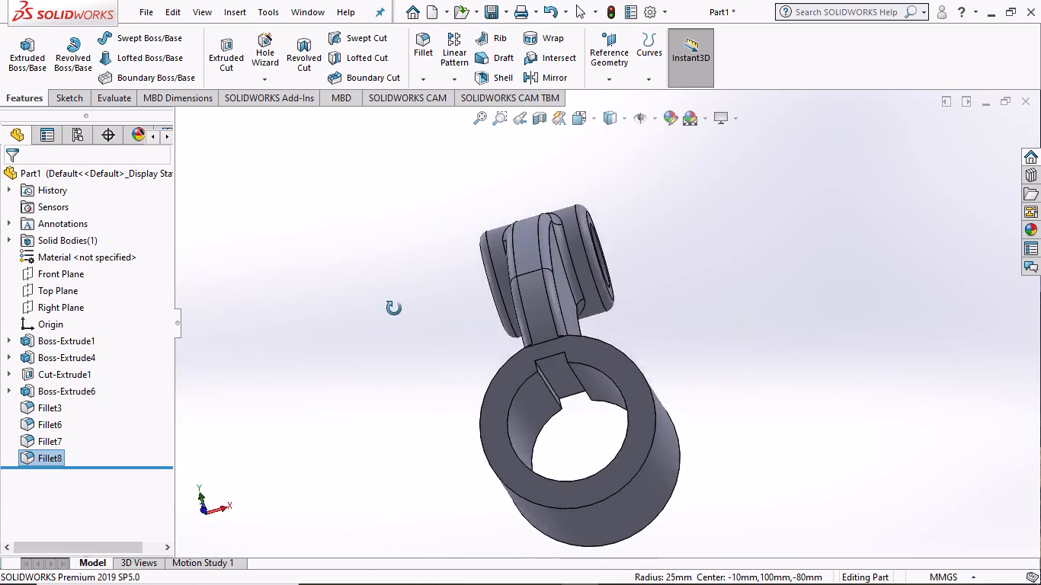
pyautogui.moveTo(394, 308); pyautogui.dragTo(310, 378, button='middle')
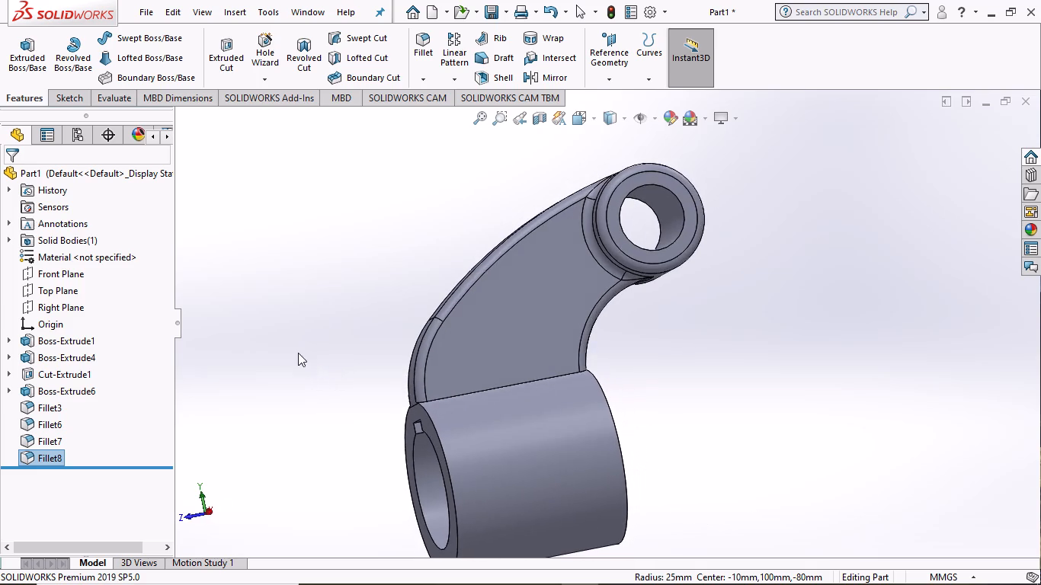
pyautogui.scroll(-2, 518, 363)
pyautogui.scroll(1, 515, 363)
pyautogui.scroll(1, 456, 377)
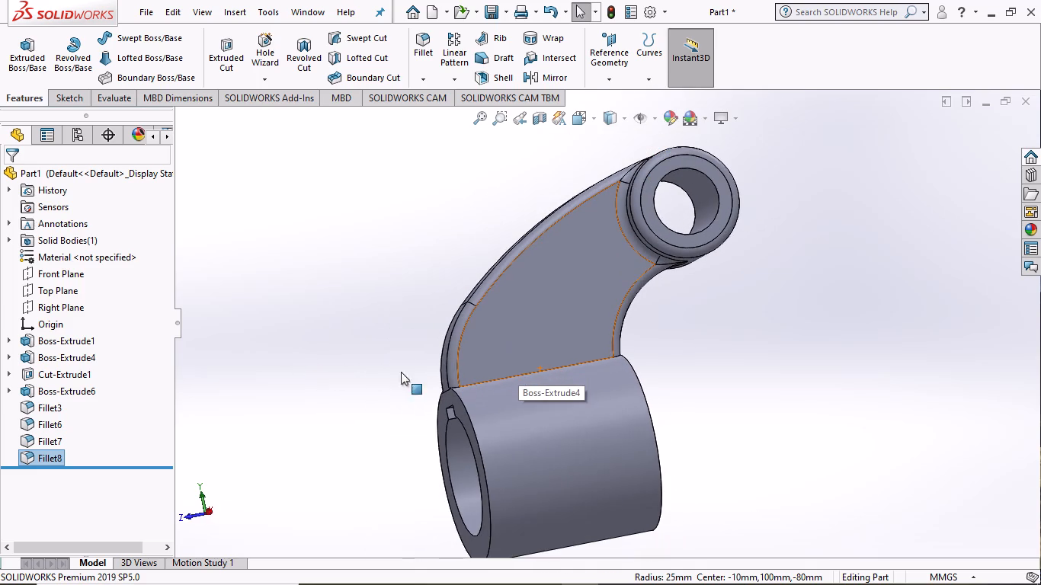
pyautogui.moveTo(337, 278); pyautogui.dragTo(344, 369, button='middle')
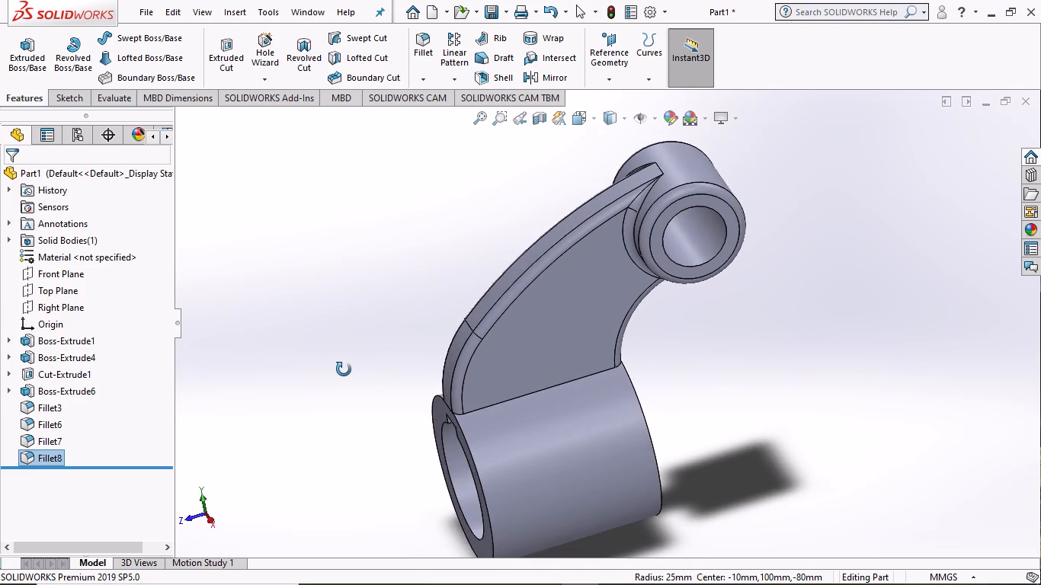
pyautogui.moveTo(344, 369); pyautogui.dragTo(360, 354, button='middle')
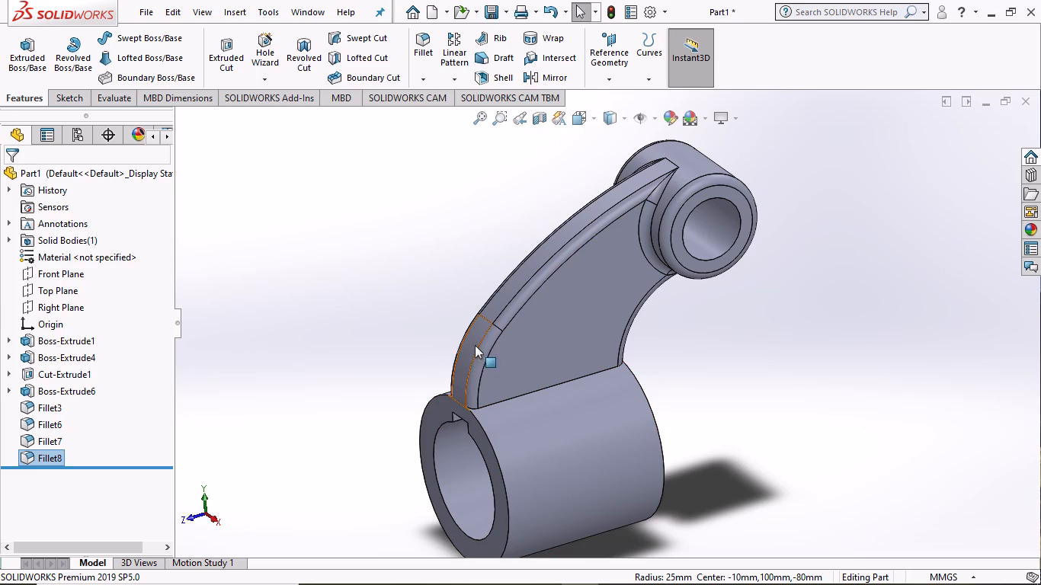
# Delete the existing fillet along both edges of the arm's convex back, Fillet3.
pyautogui.rightClick(50, 408)
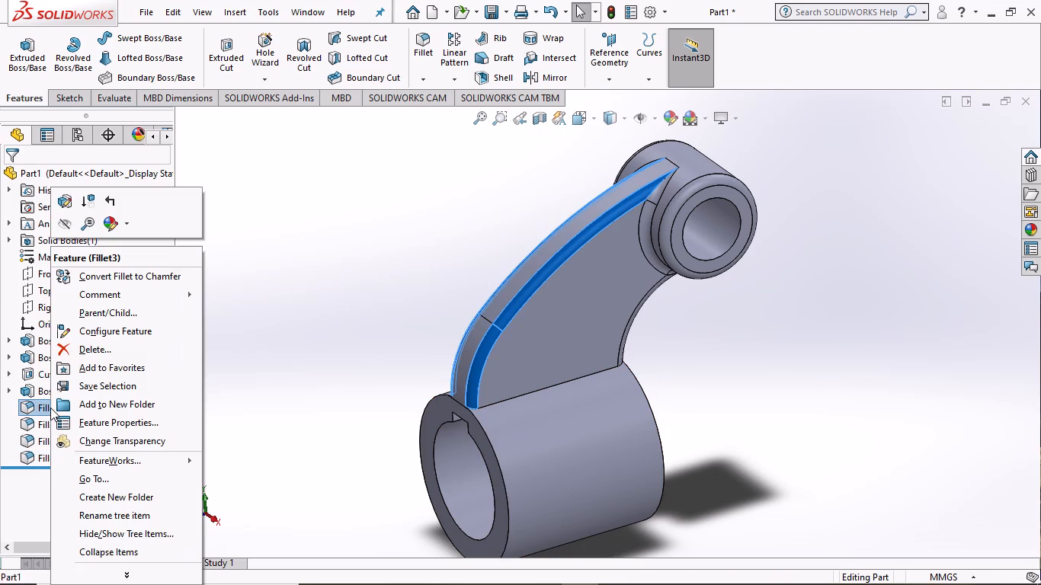
pyautogui.click(81, 347)
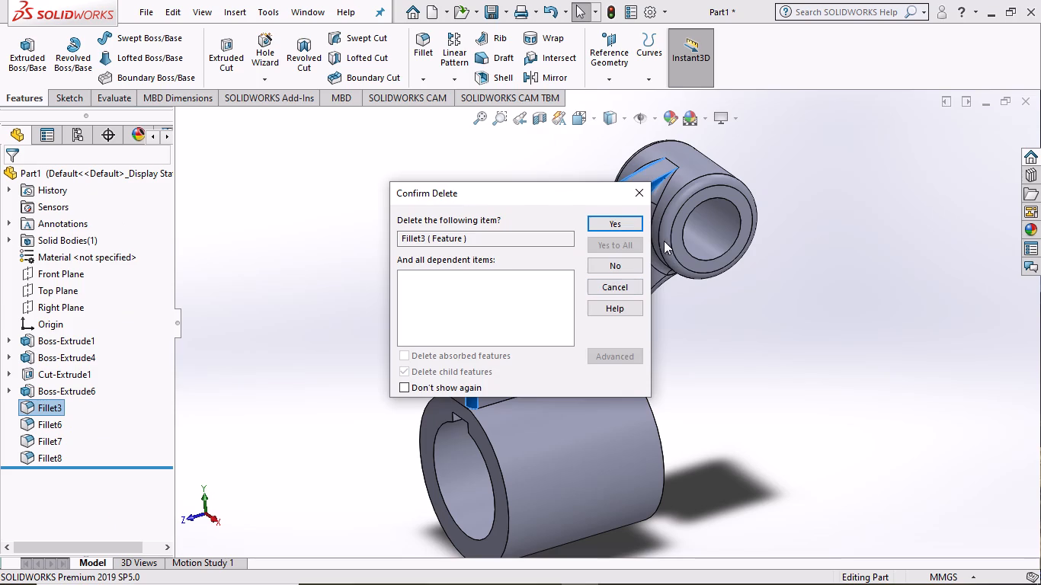
pyautogui.click(611, 219)
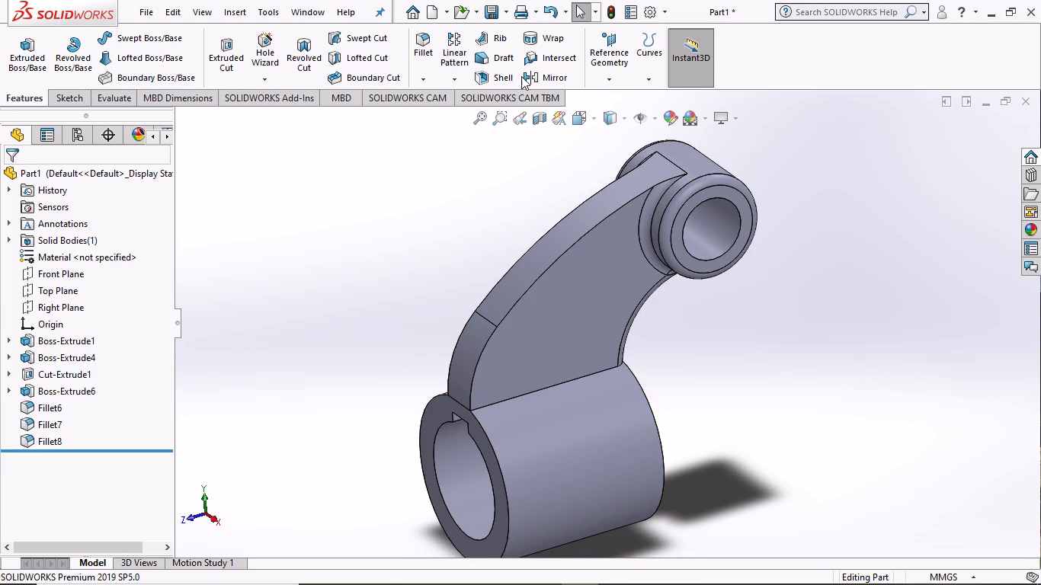
# Apply one 4 mm fillet to both edge chains of the arm's convex back and the large boss's adjoining outer rim.
pyautogui.click(424, 51)
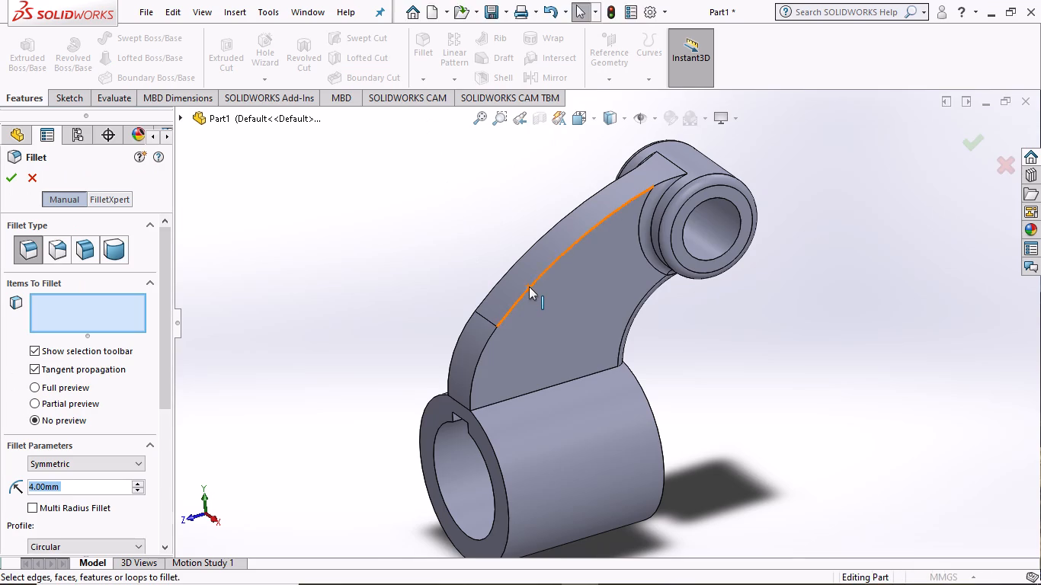
pyautogui.click(531, 286)
pyautogui.click(479, 355)
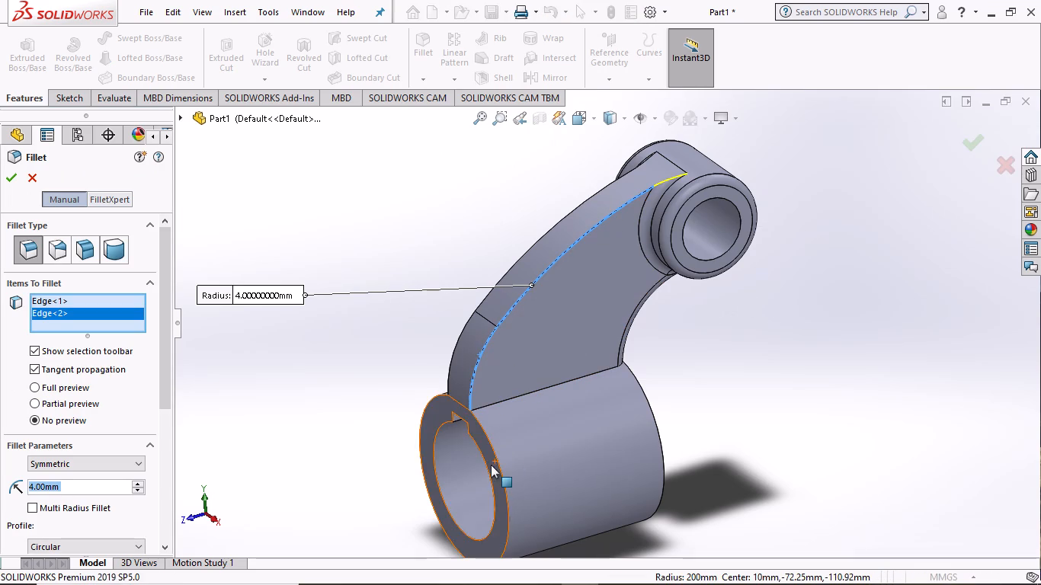
pyautogui.click(488, 437)
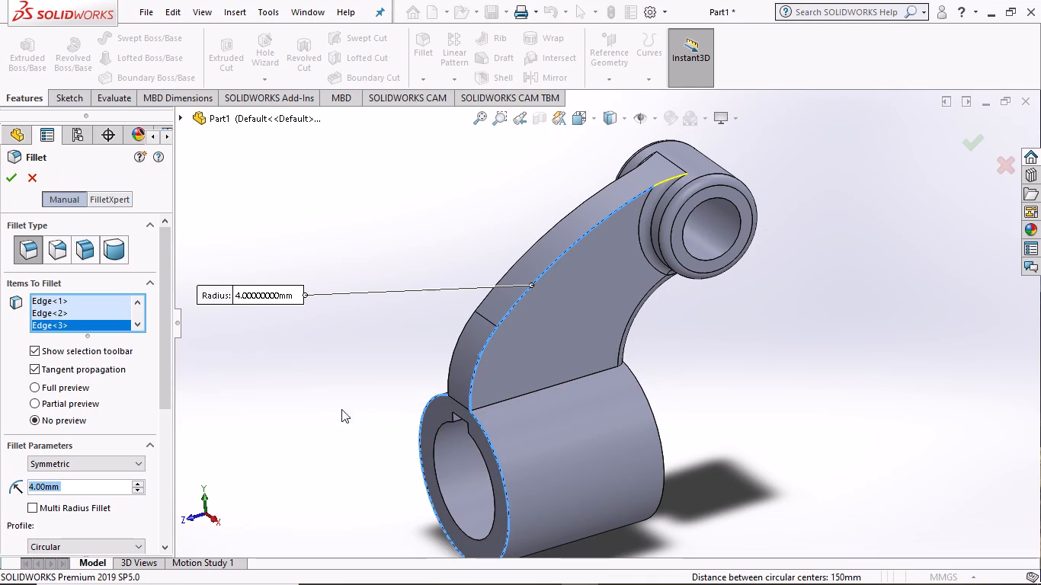
pyautogui.moveTo(328, 411); pyautogui.dragTo(421, 395, button='middle')
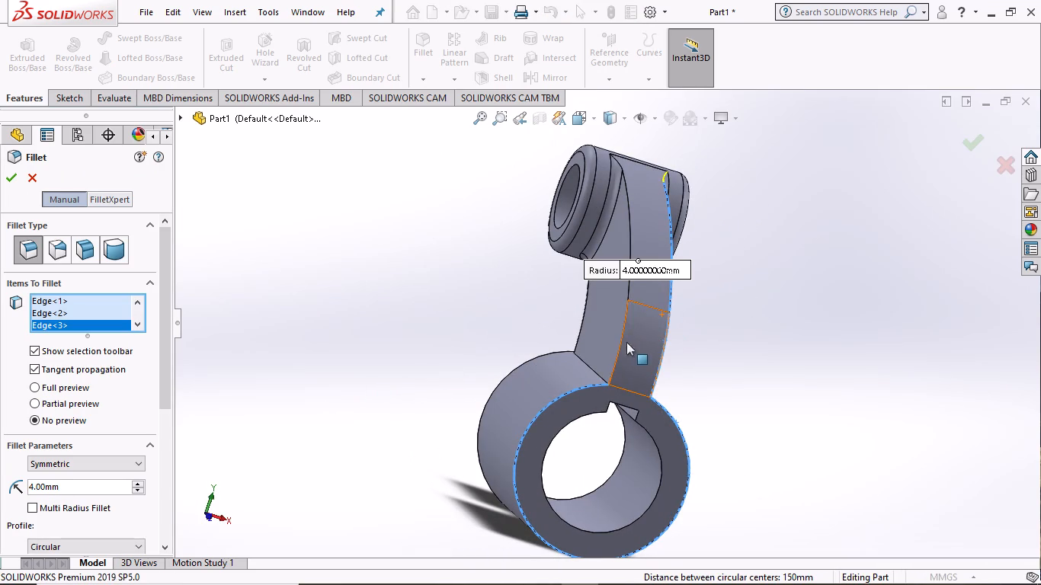
pyautogui.click(621, 331)
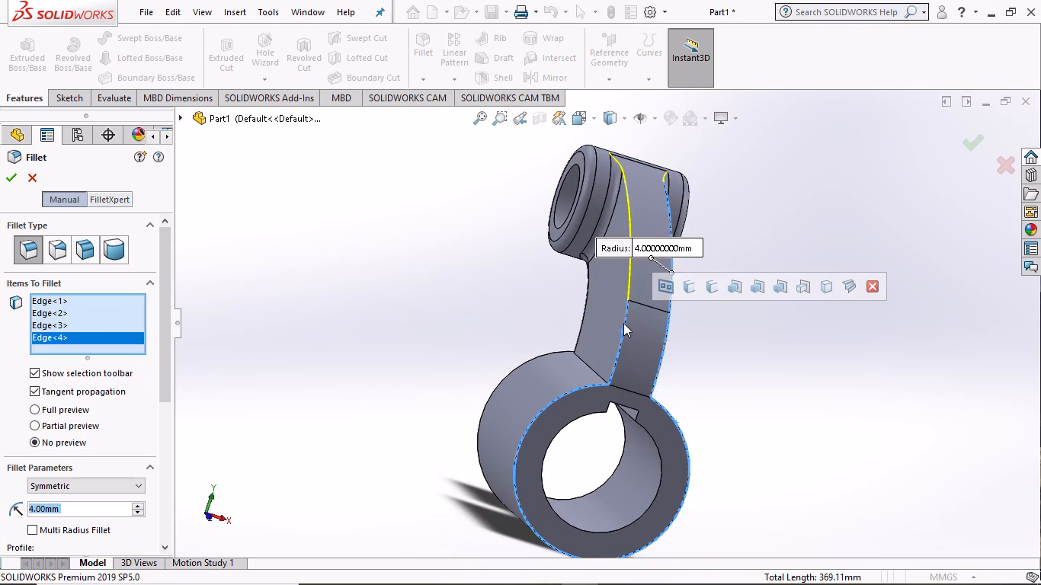
pyautogui.click(629, 270)
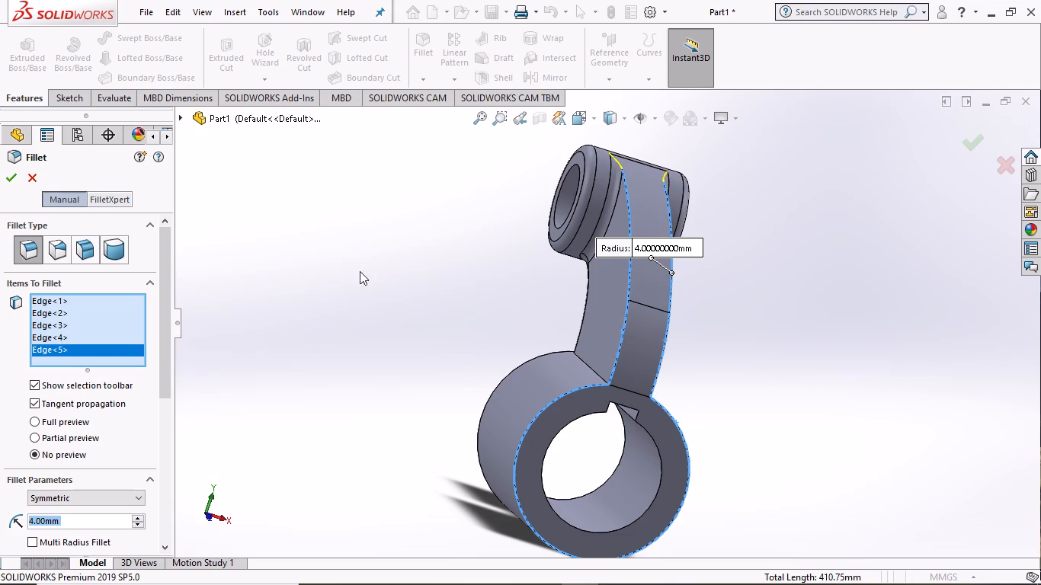
pyautogui.click(13, 174)
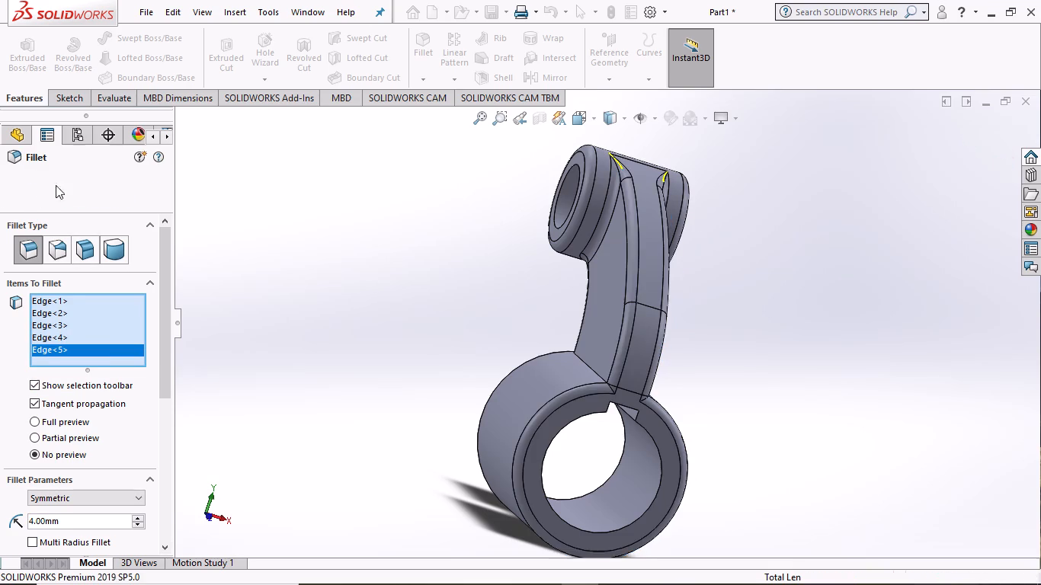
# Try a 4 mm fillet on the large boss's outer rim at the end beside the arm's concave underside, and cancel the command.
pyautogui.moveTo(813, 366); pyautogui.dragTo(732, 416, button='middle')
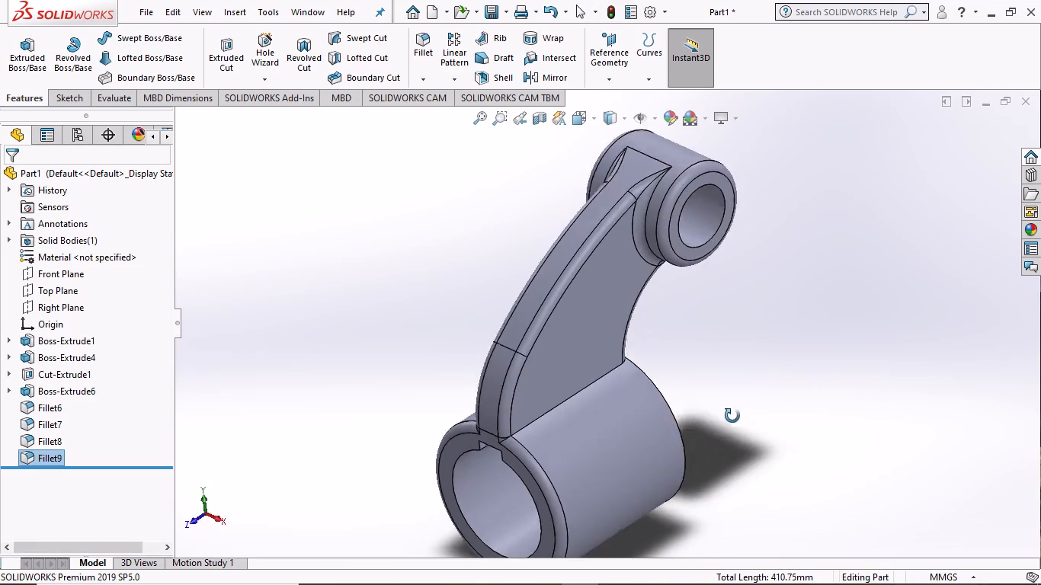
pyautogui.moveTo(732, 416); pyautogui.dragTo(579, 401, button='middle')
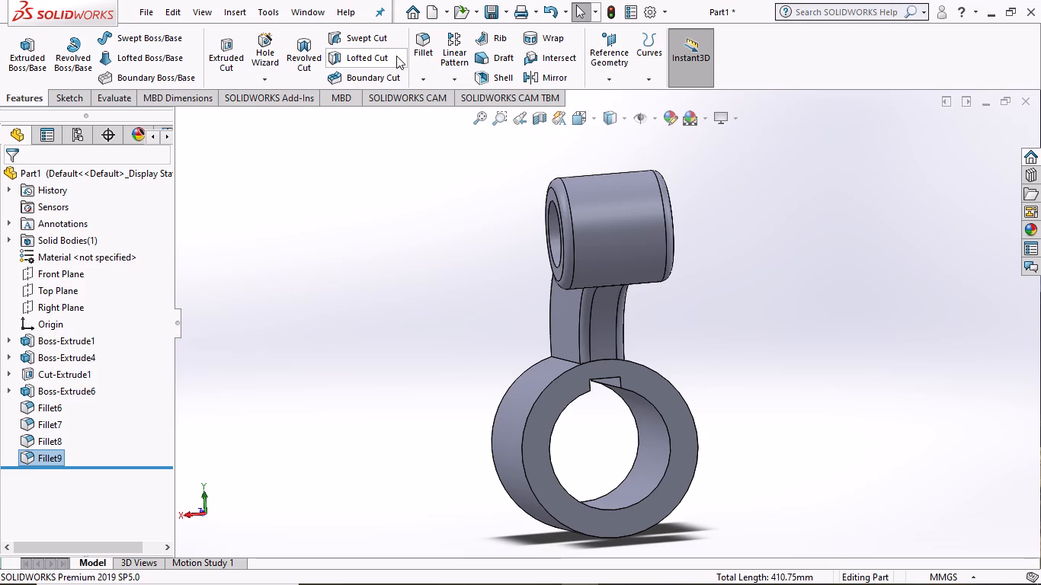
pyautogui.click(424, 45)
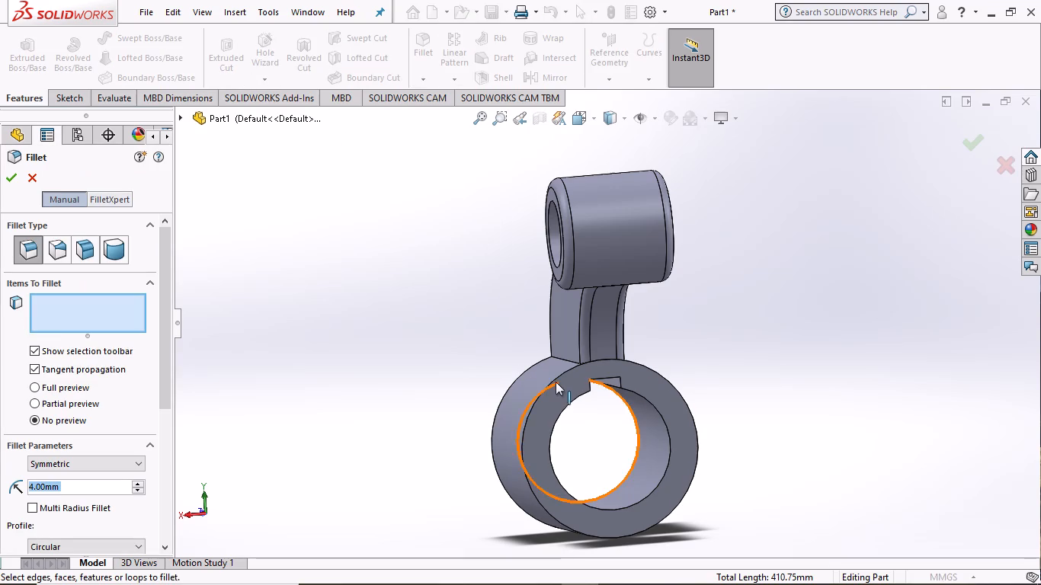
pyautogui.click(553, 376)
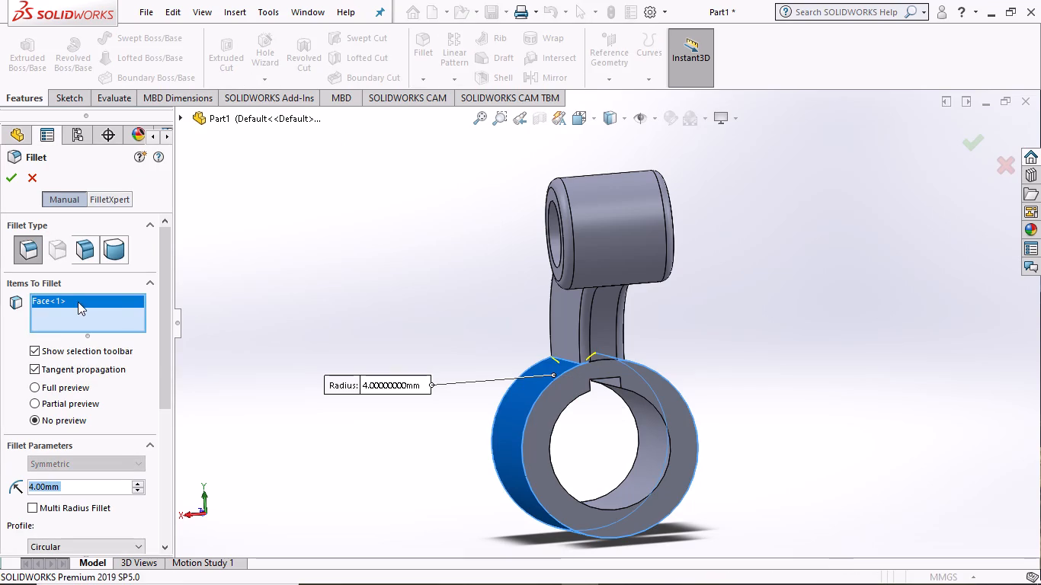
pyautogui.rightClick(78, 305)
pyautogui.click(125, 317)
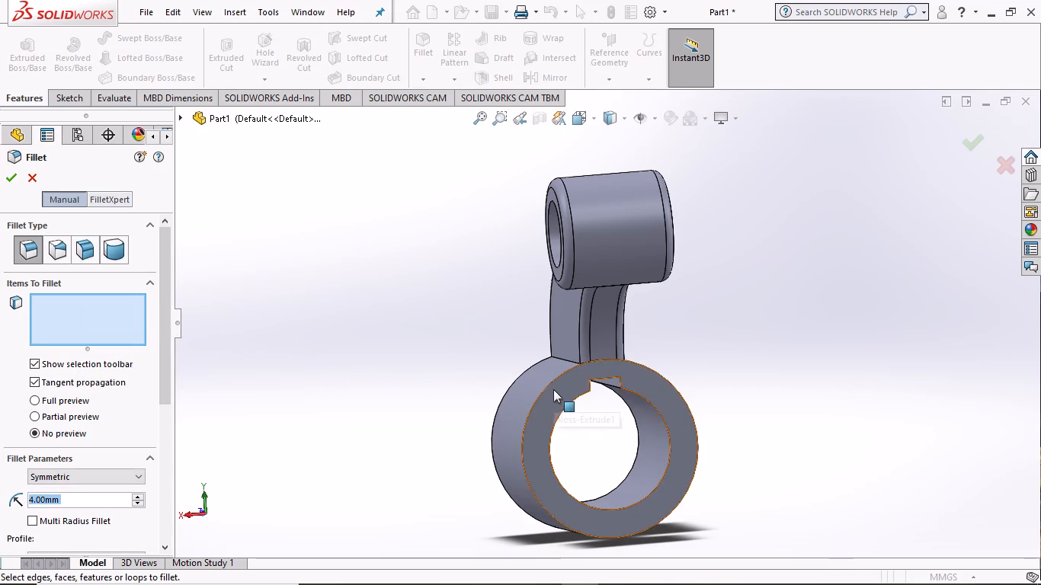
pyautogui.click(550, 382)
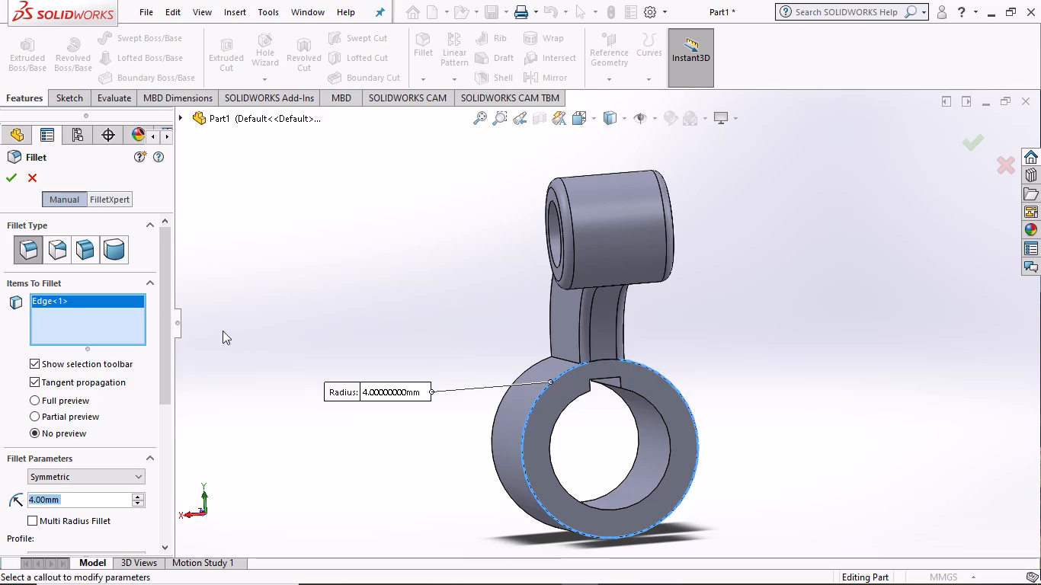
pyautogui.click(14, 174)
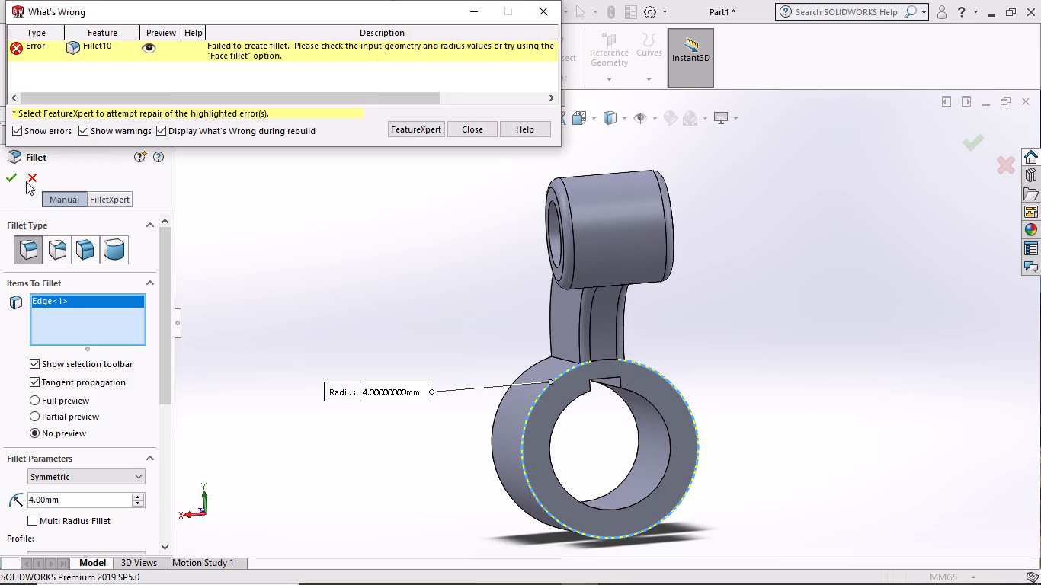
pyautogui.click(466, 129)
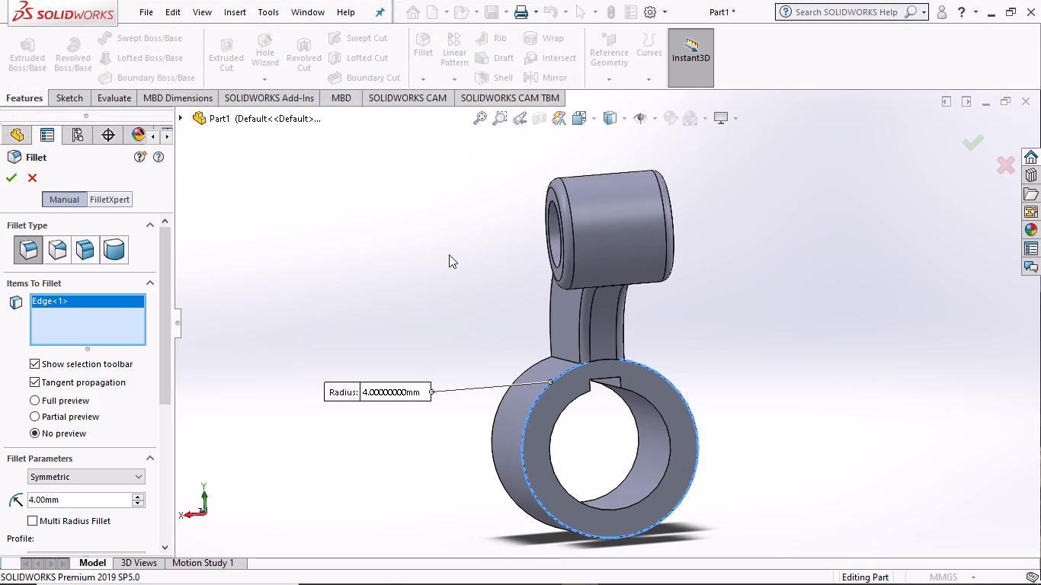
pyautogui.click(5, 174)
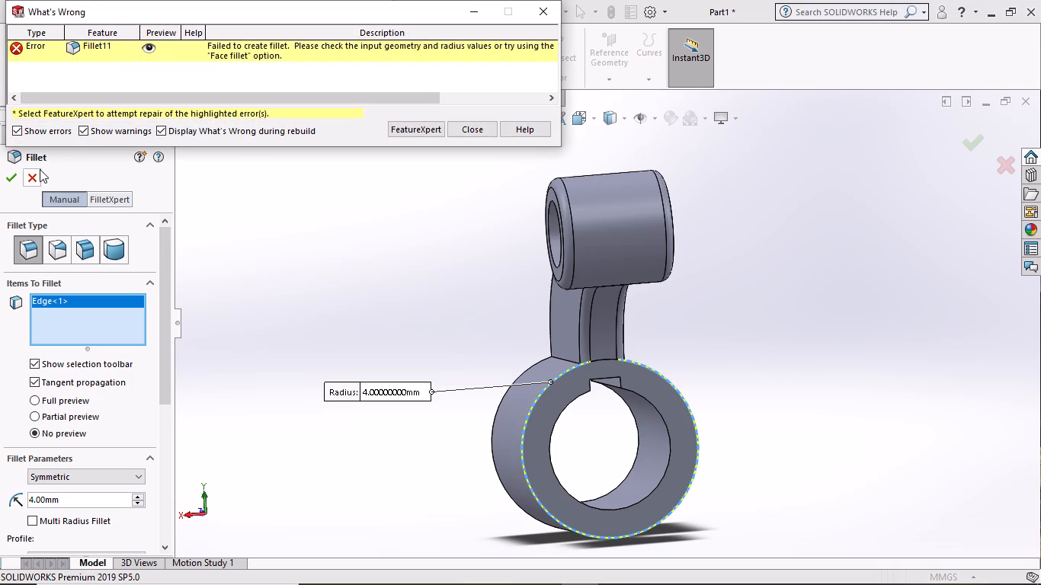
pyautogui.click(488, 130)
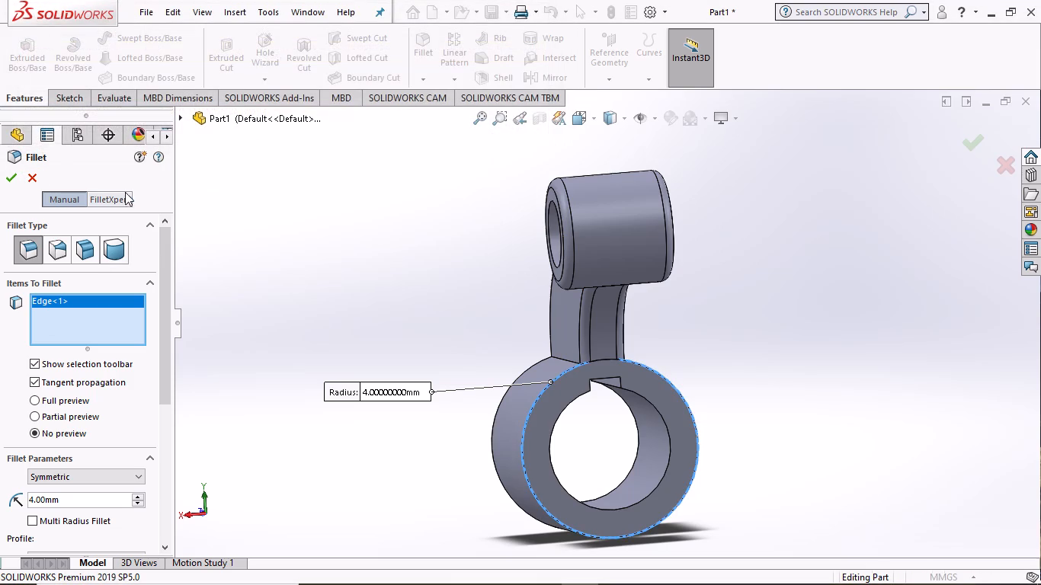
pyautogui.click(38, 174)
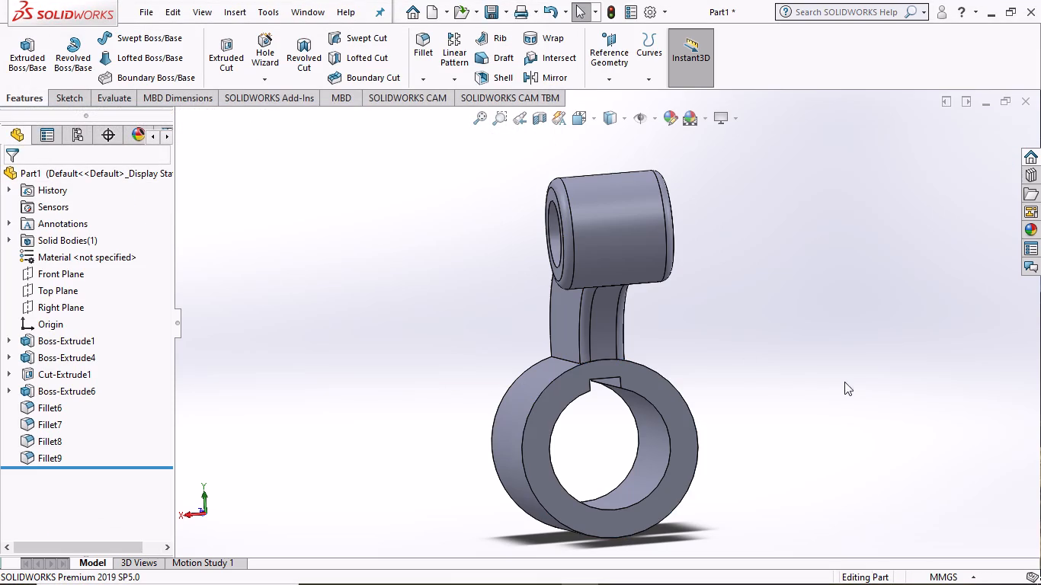
# Delete the existing fillet along both edges of the arm's concave underside, Fillet6.
pyautogui.rightClick(44, 404)
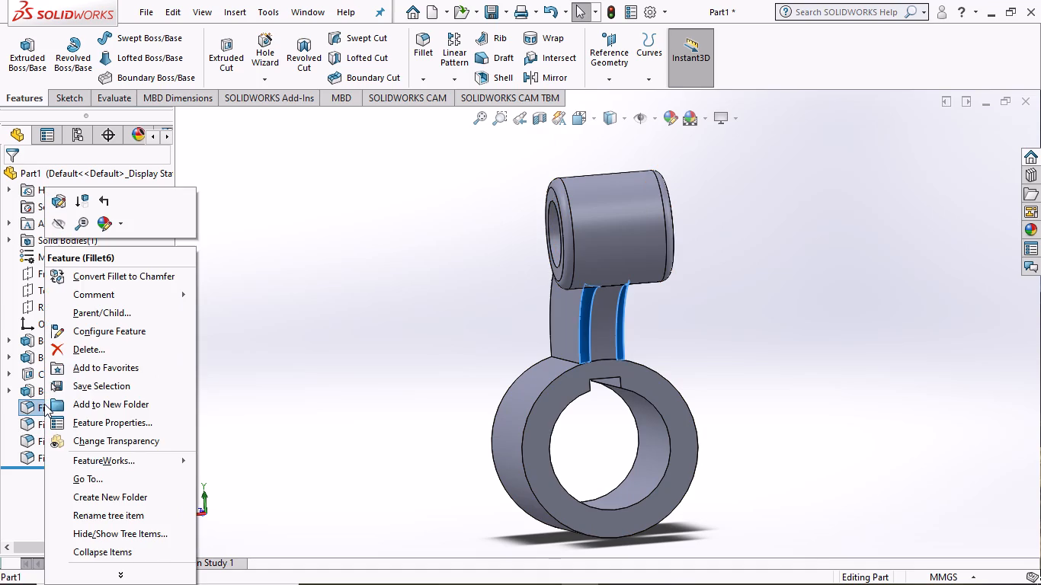
pyautogui.click(102, 349)
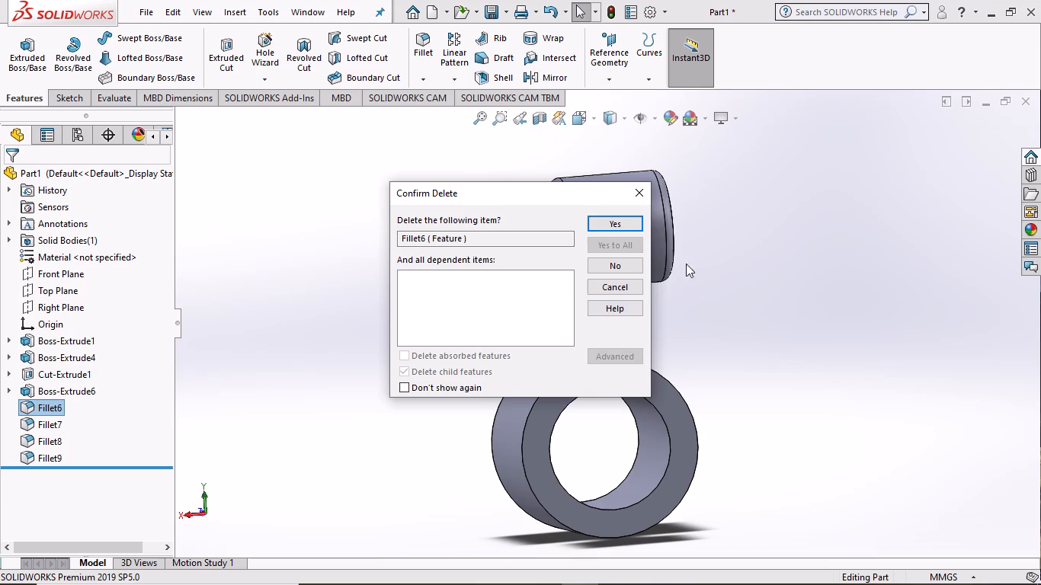
pyautogui.click(621, 223)
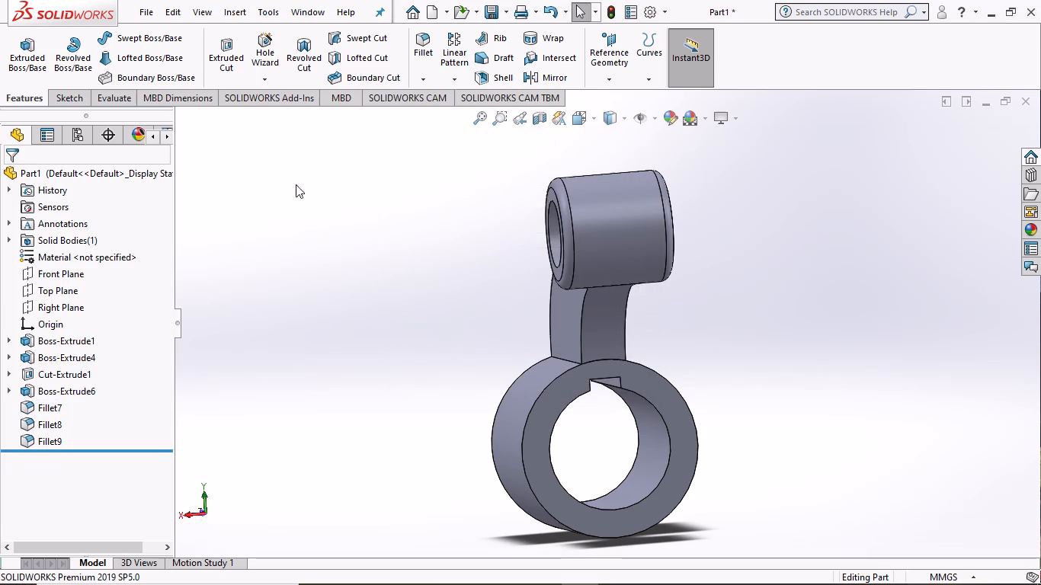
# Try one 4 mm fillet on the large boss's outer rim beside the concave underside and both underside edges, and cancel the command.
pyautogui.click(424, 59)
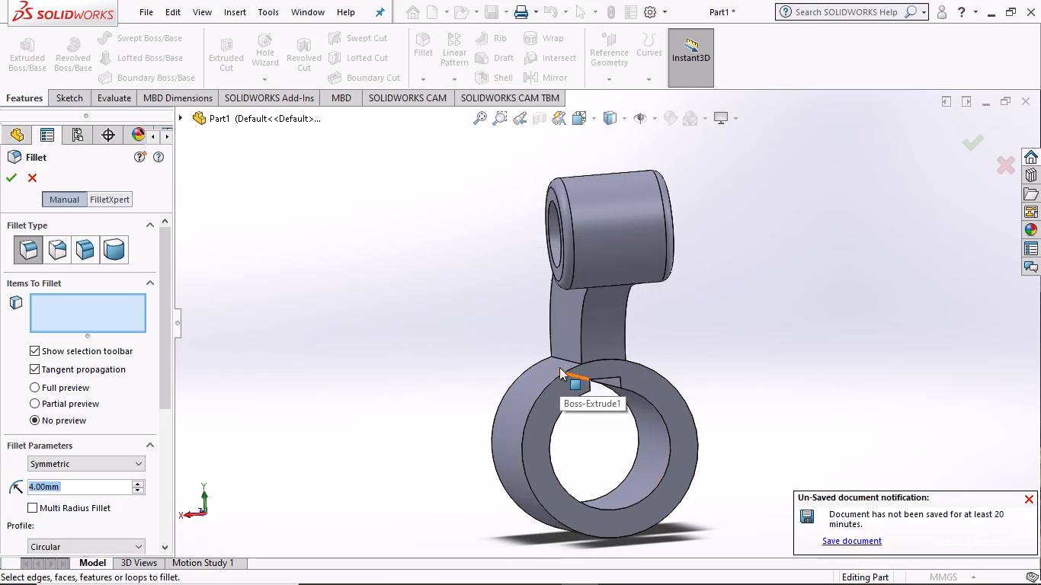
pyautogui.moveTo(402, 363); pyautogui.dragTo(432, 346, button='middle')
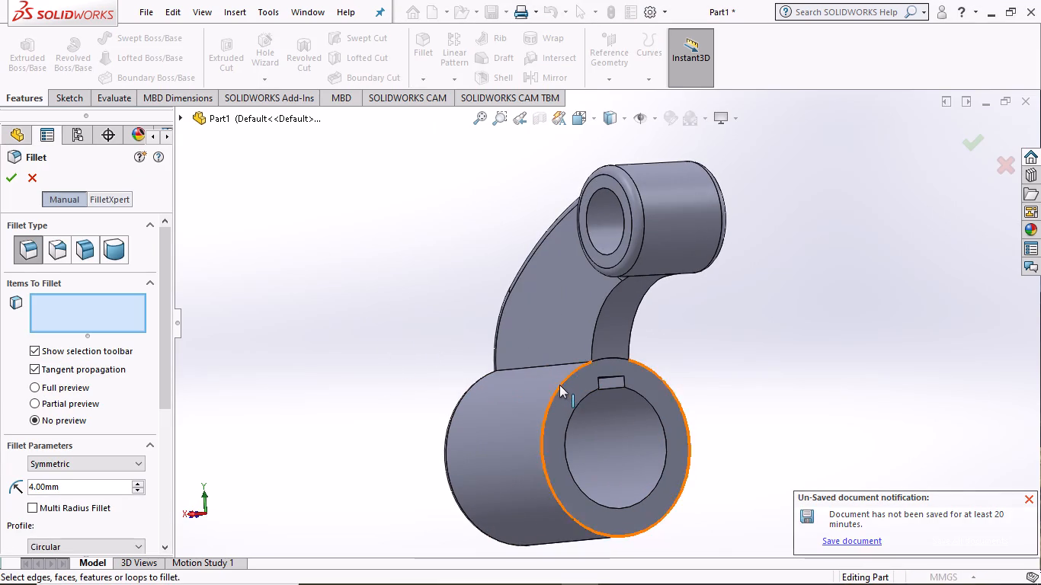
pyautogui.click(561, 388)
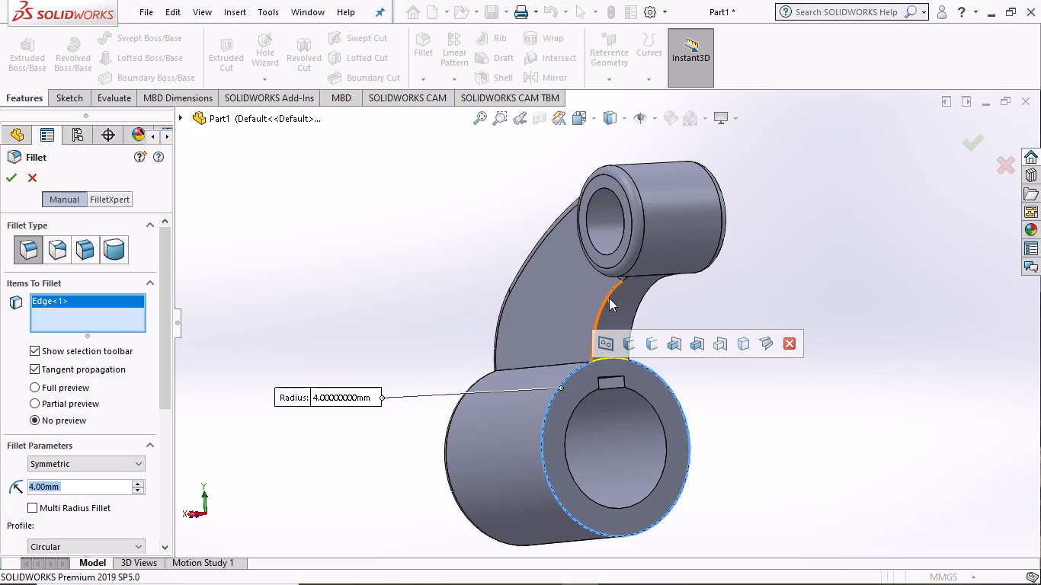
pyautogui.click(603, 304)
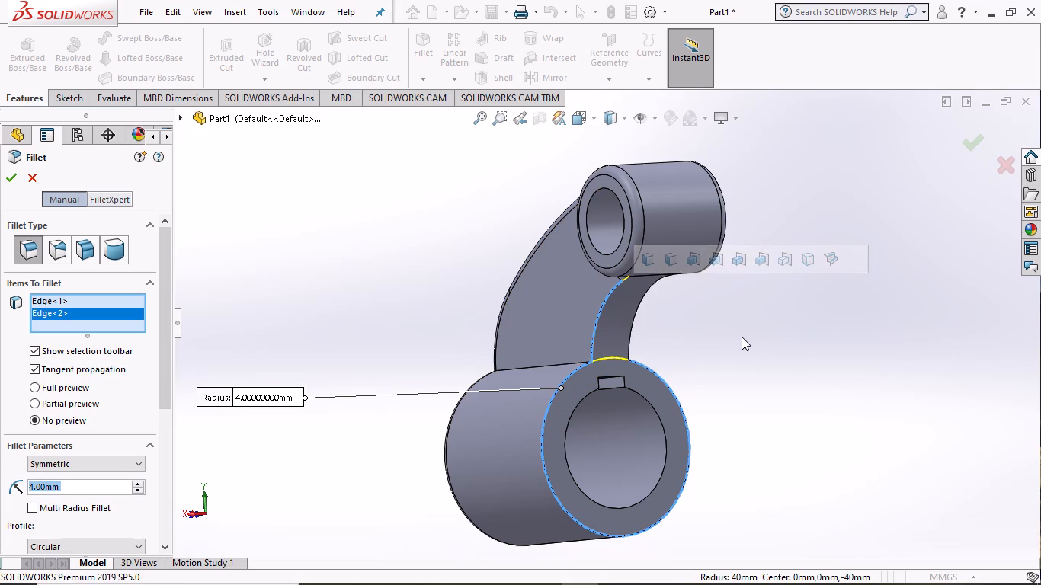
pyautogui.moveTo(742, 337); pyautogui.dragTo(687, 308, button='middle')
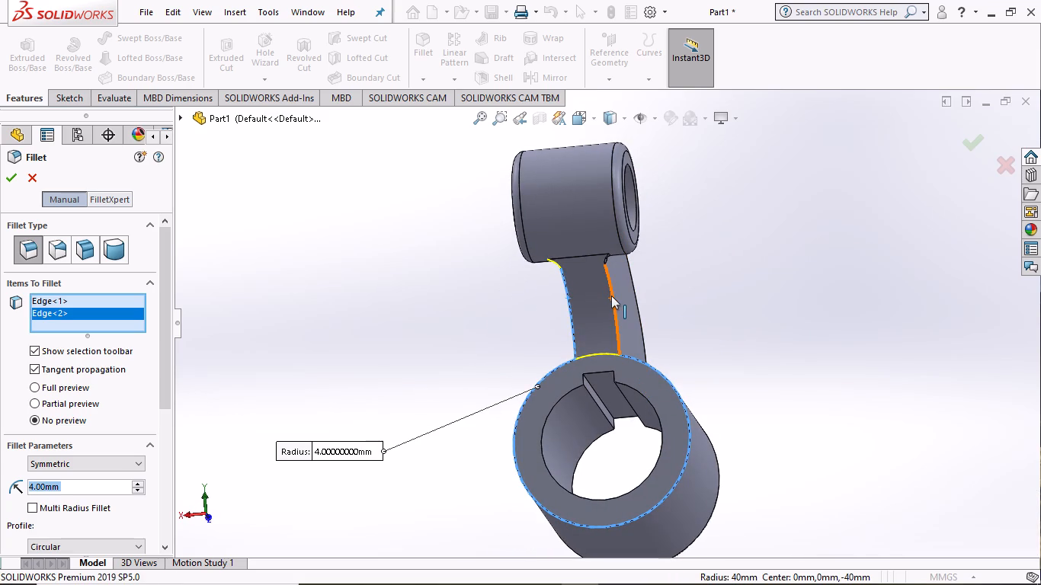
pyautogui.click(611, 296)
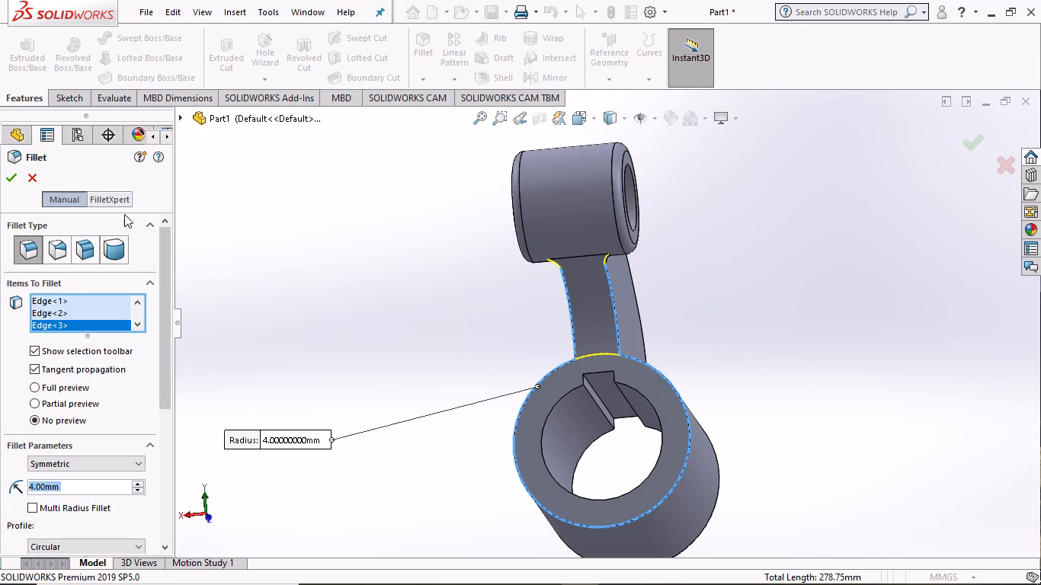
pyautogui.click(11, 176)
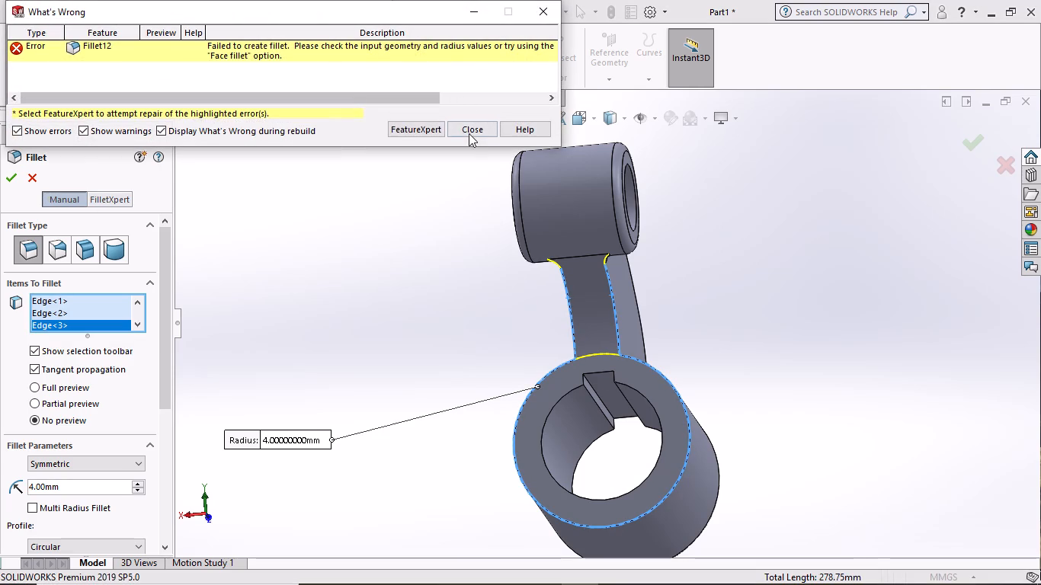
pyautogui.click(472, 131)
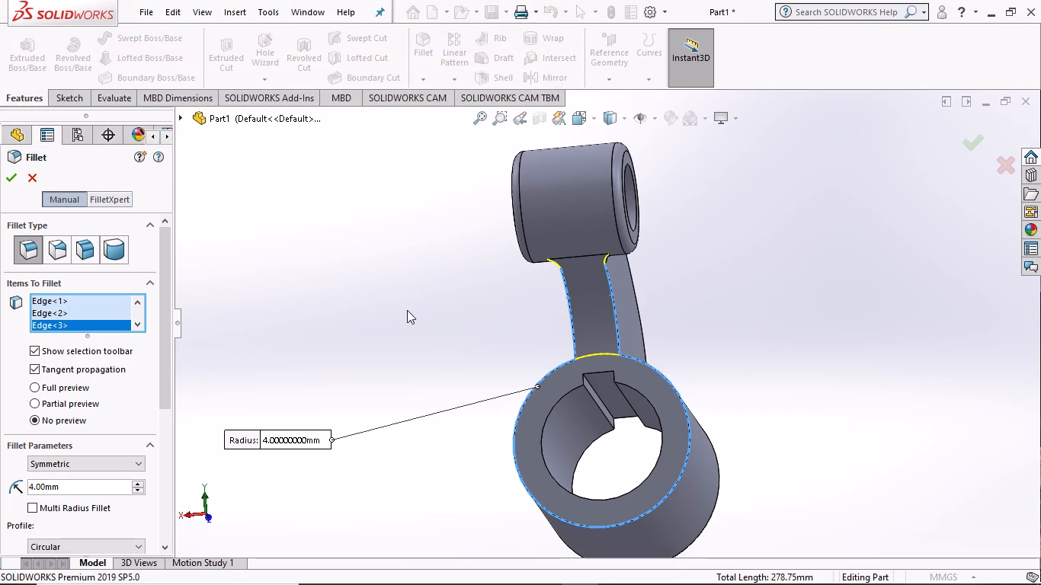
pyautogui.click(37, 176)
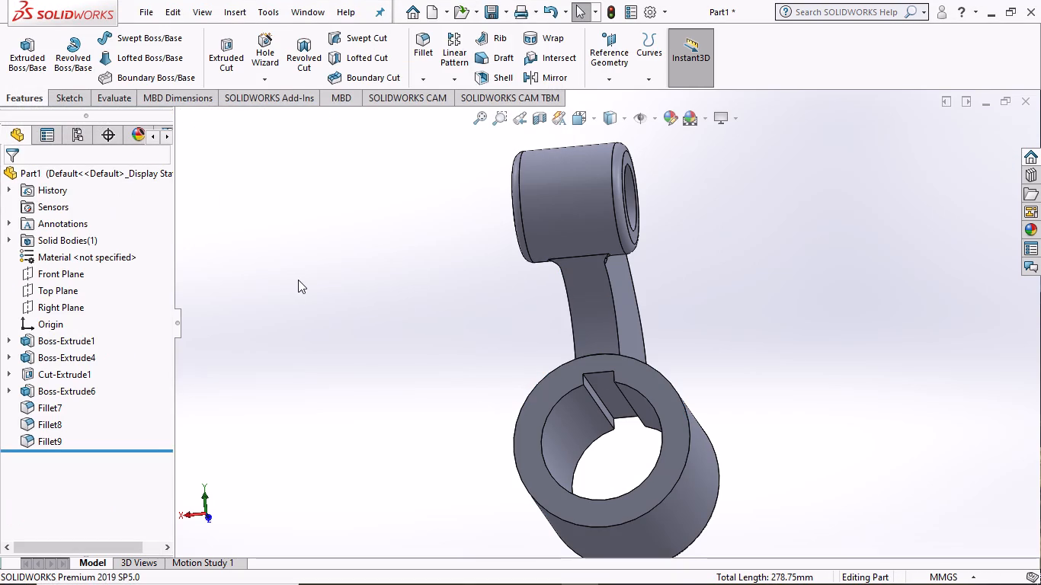
# Delete the fillet at the junction between the arm and the small boss, Fillet8.
pyautogui.scroll(1, 299, 279)
pyautogui.moveTo(364, 339); pyautogui.dragTo(426, 192, button='middle')
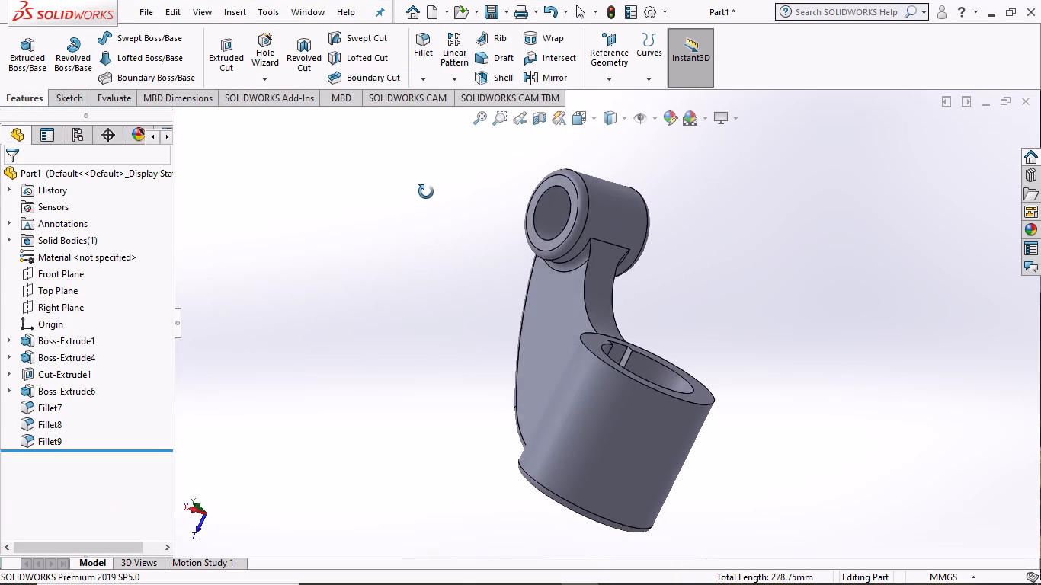
pyautogui.moveTo(426, 192); pyautogui.dragTo(452, 196, button='middle')
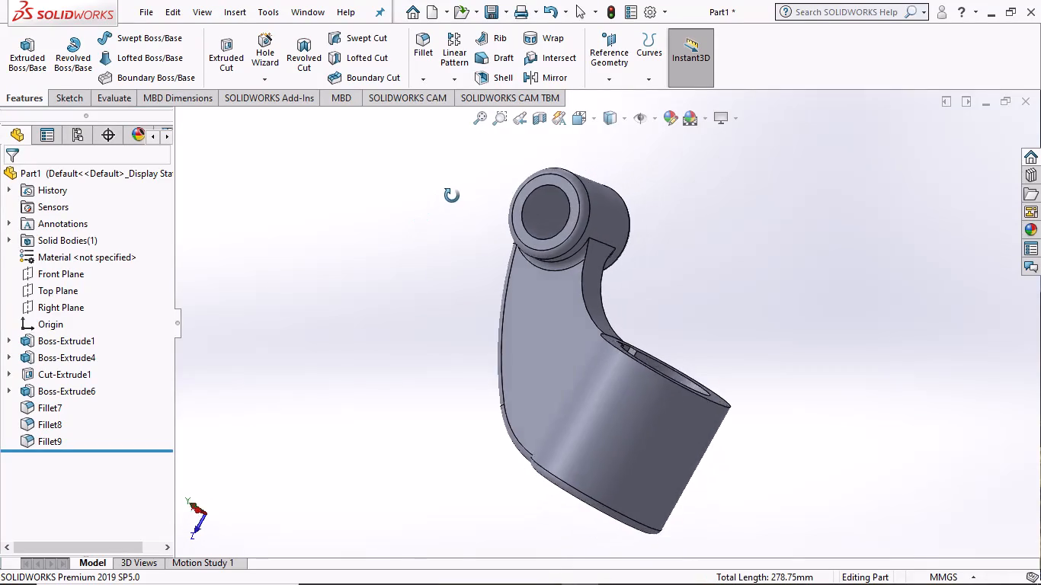
pyautogui.moveTo(452, 196); pyautogui.dragTo(453, 196, button='middle')
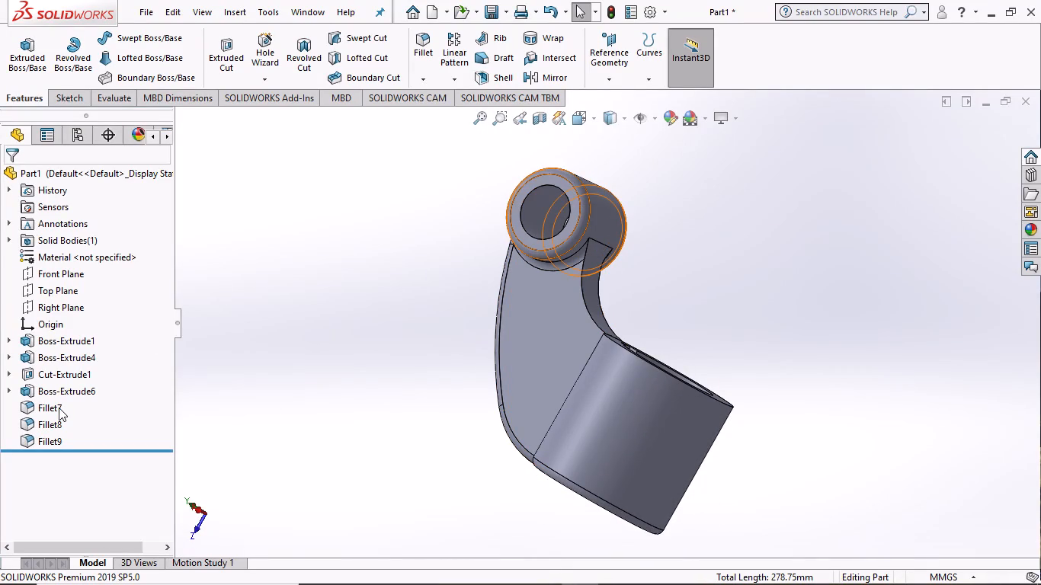
pyautogui.rightClick(52, 426)
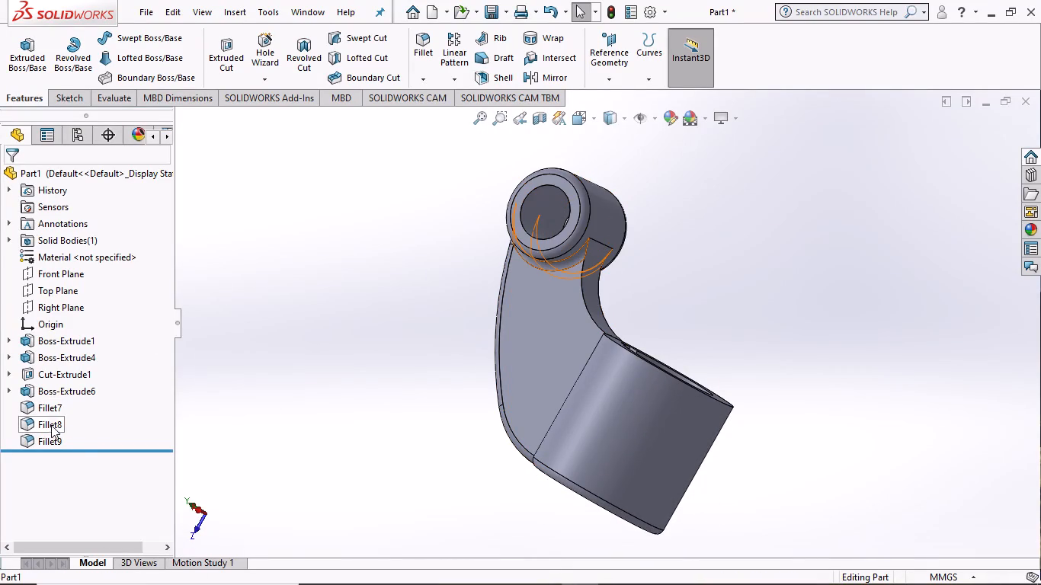
pyautogui.click(90, 349)
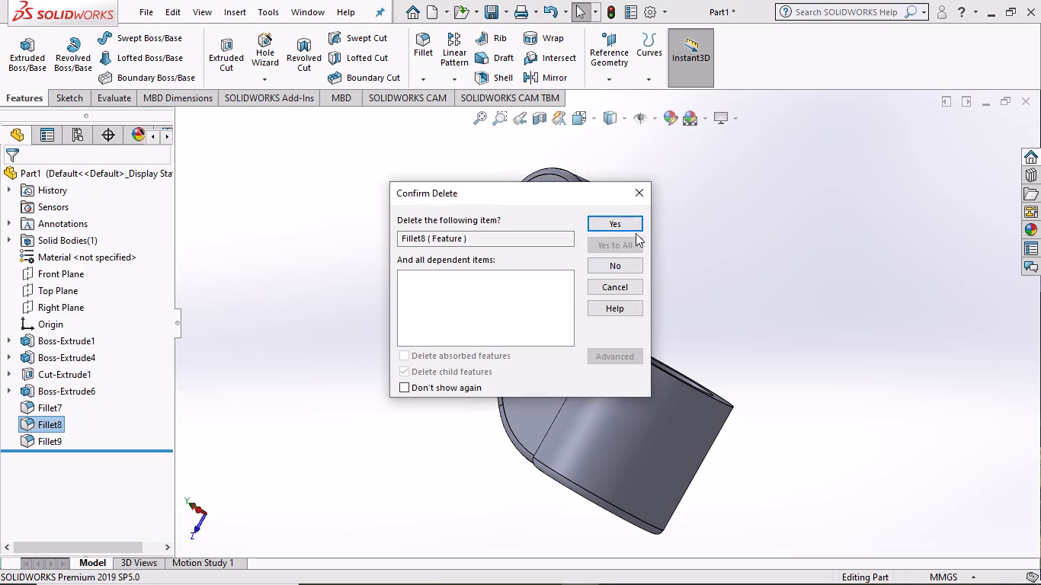
pyautogui.click(632, 225)
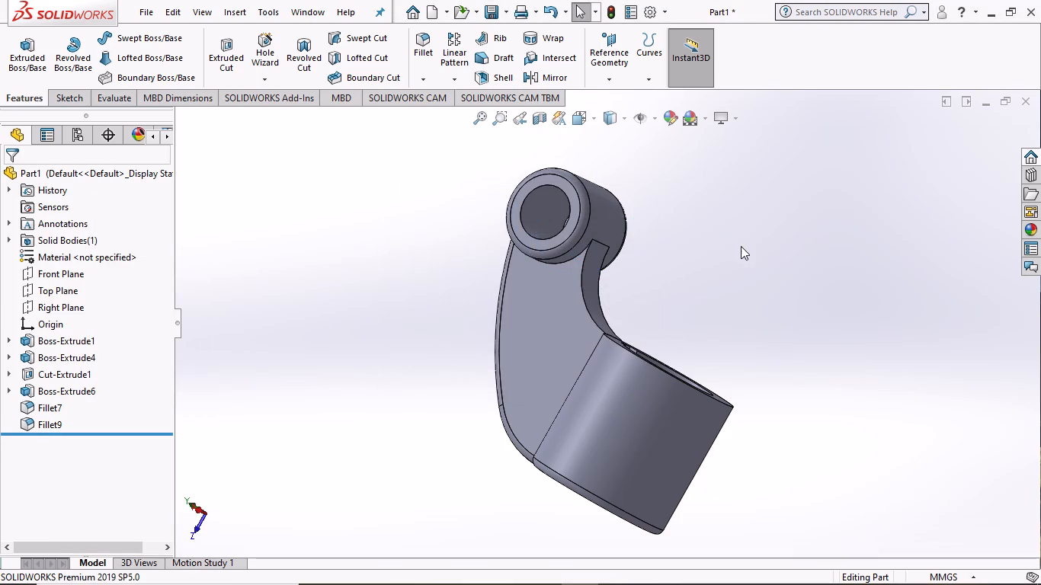
# Try one 4 mm fillet on the large boss's outer rim and both edges of the arm's concave underside.
pyautogui.moveTo(786, 278); pyautogui.dragTo(720, 385, button='middle')
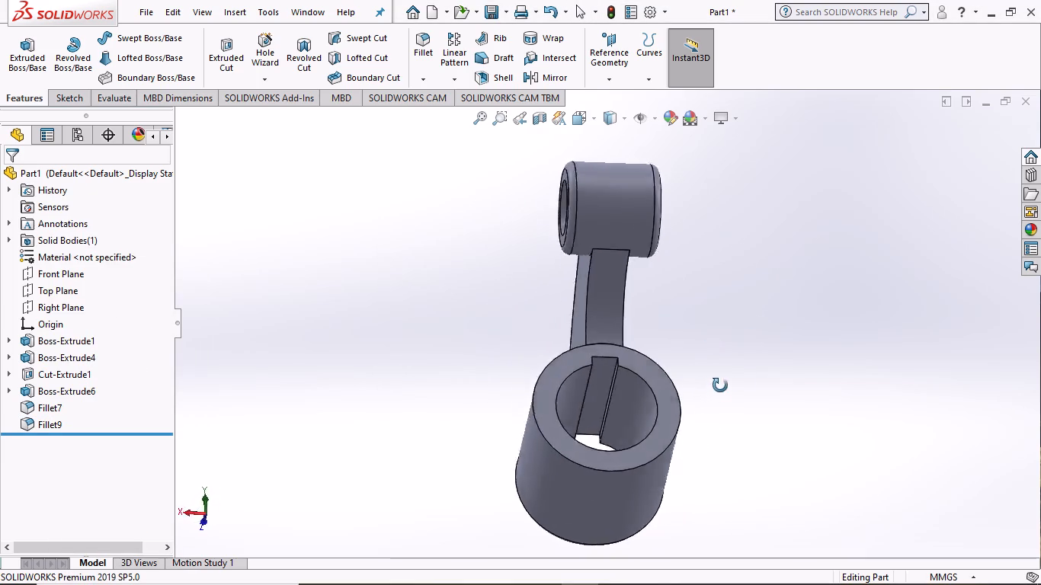
pyautogui.moveTo(720, 385); pyautogui.dragTo(738, 479, button='middle')
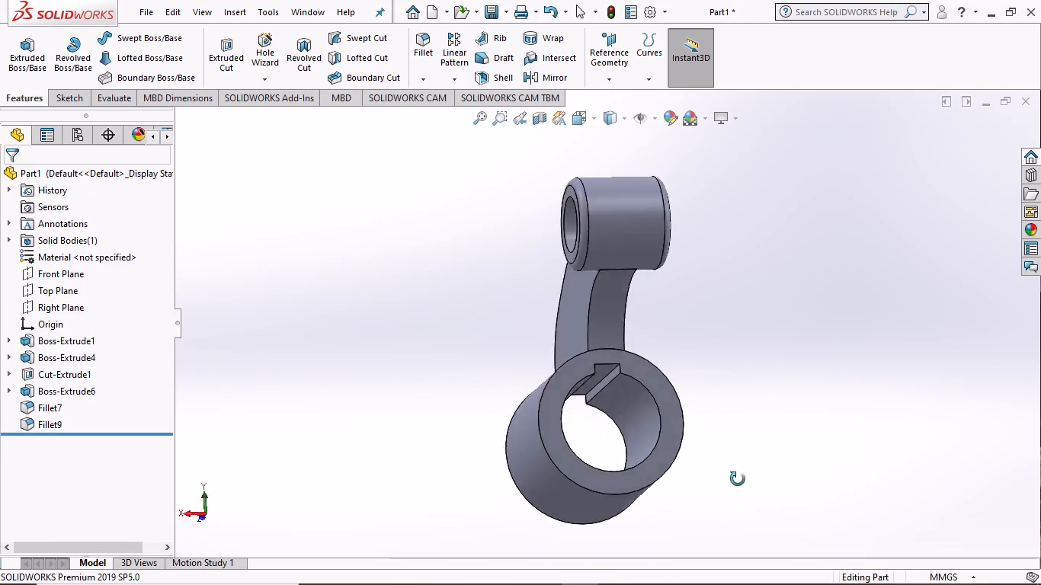
pyautogui.moveTo(738, 479); pyautogui.dragTo(682, 571, button='middle')
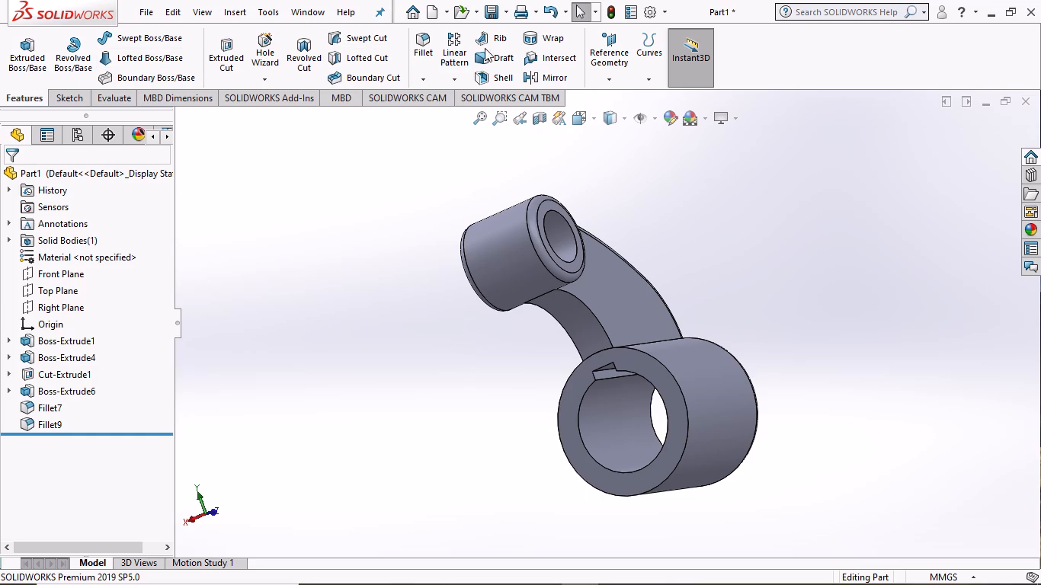
pyautogui.click(422, 41)
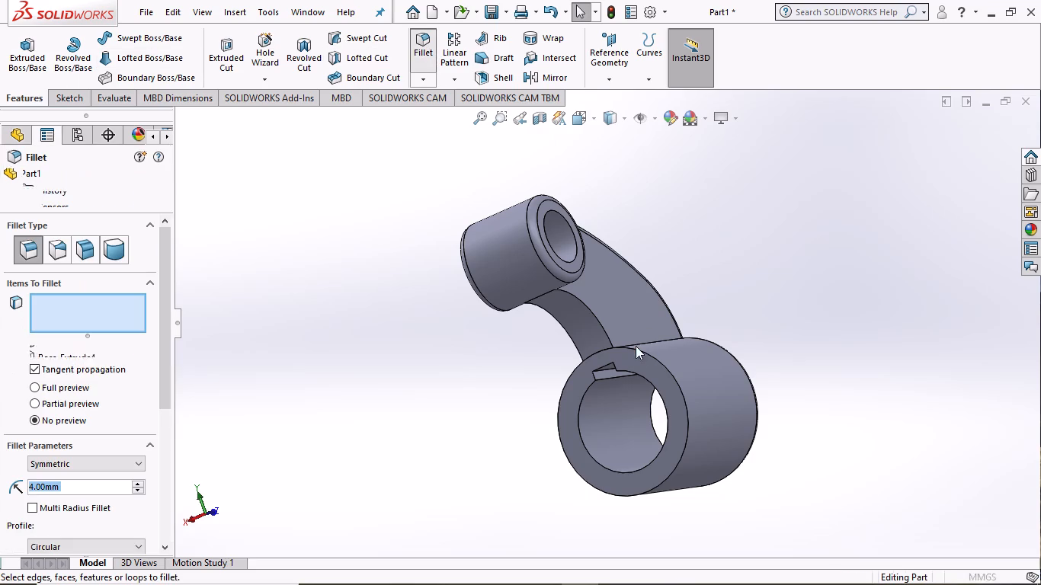
pyautogui.click(639, 349)
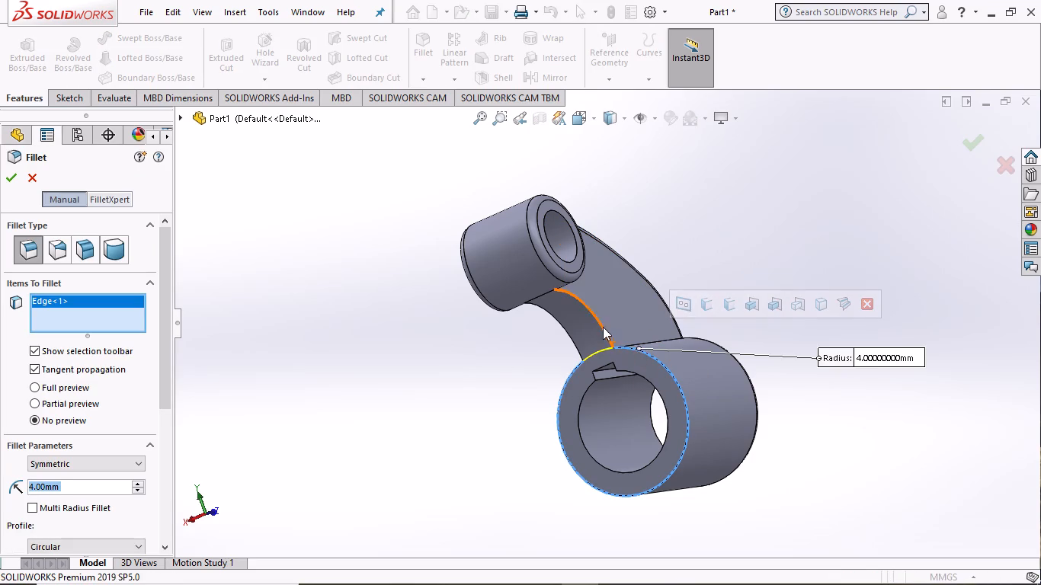
pyautogui.click(597, 320)
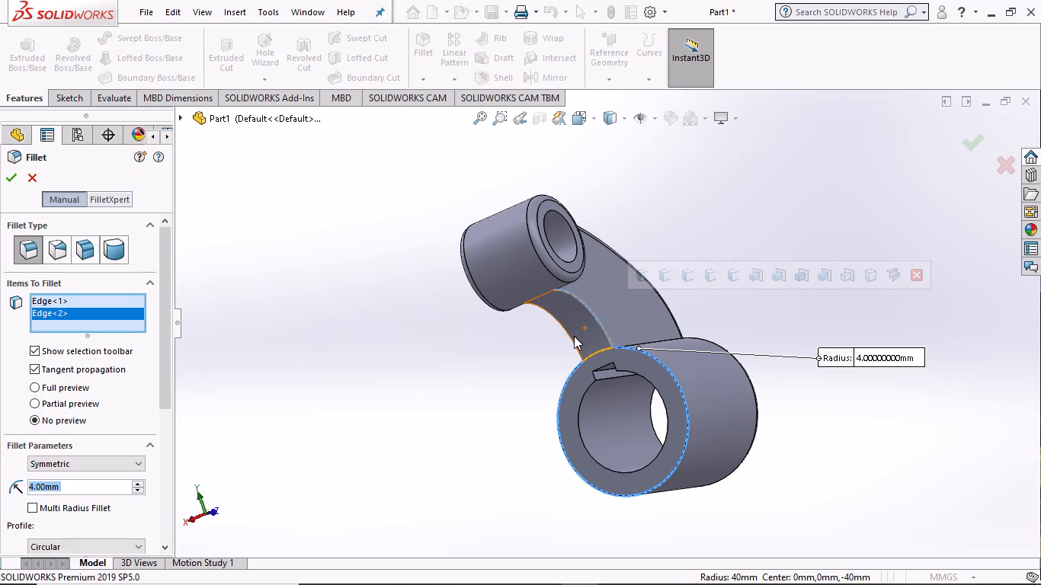
pyautogui.click(572, 344)
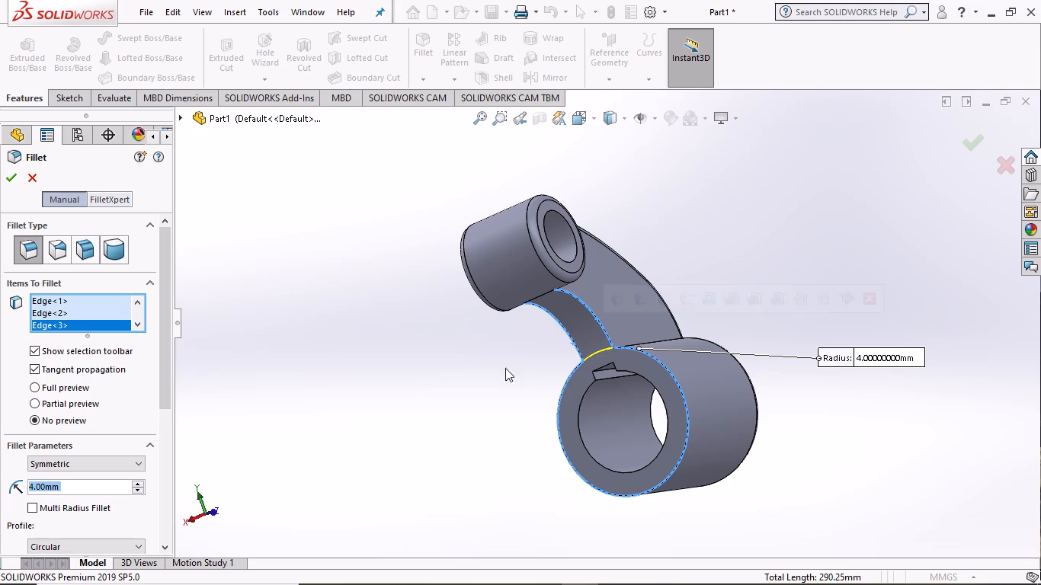
pyautogui.moveTo(354, 371); pyautogui.dragTo(479, 361, button='middle')
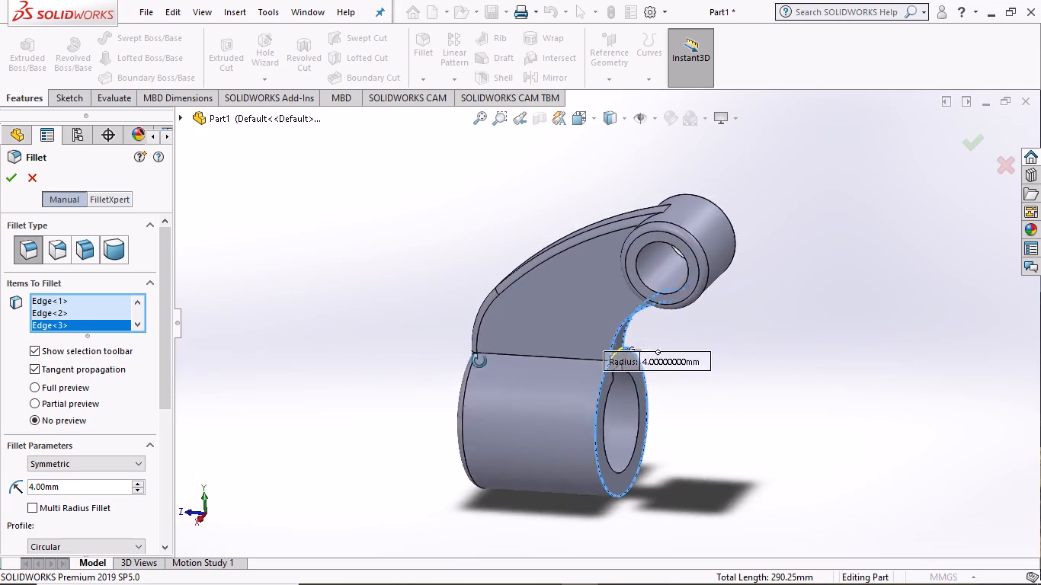
pyautogui.moveTo(479, 361); pyautogui.dragTo(386, 351, button='middle')
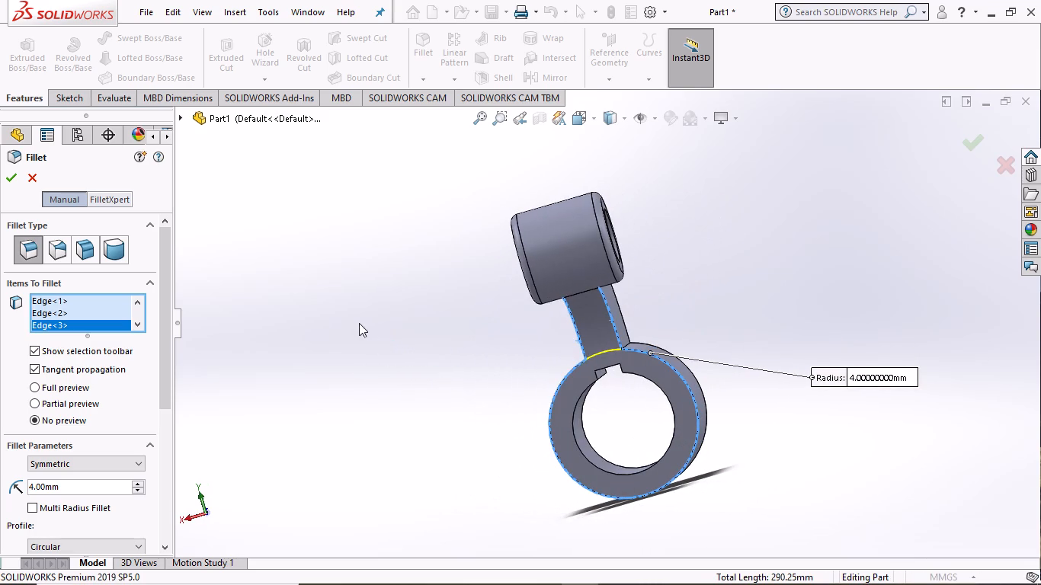
pyautogui.click(10, 175)
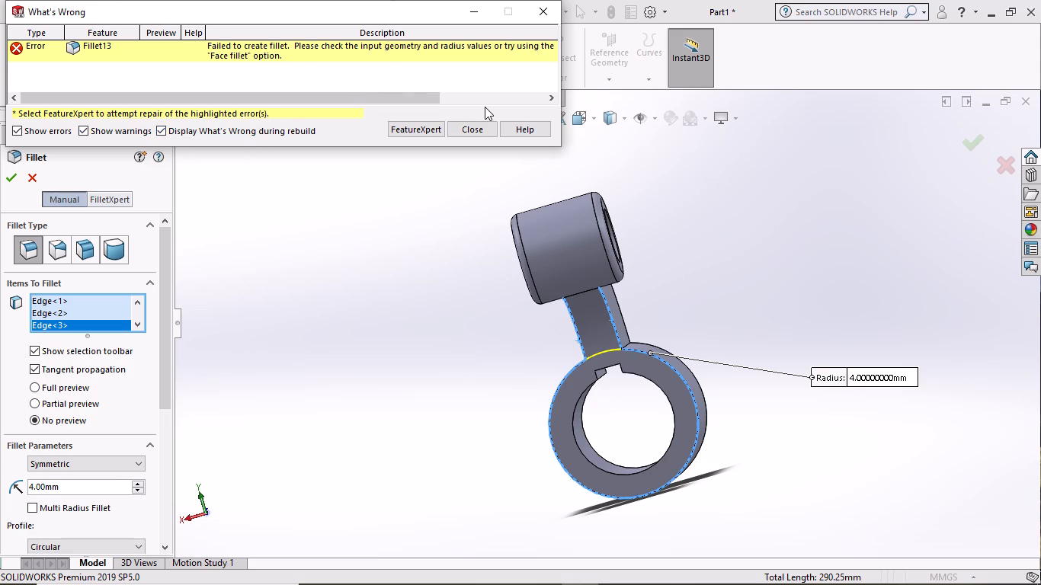
# Add the short arc where the arm's underside meets the large boss's rim to the selection and retry the 4 mm fillet.
pyautogui.click(606, 349)
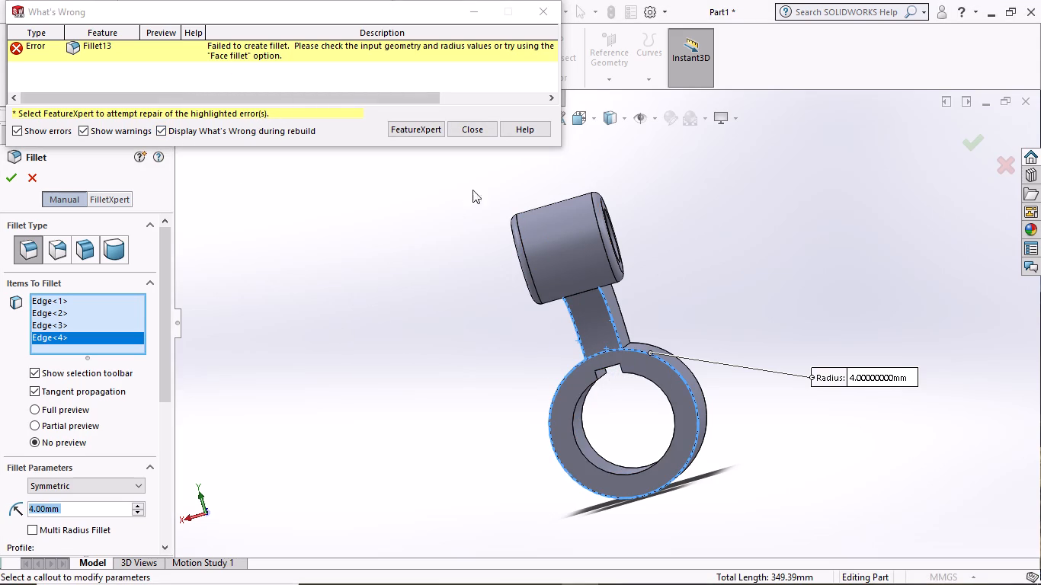
pyautogui.click(479, 122)
pyautogui.moveTo(322, 322); pyautogui.dragTo(357, 313, button='middle')
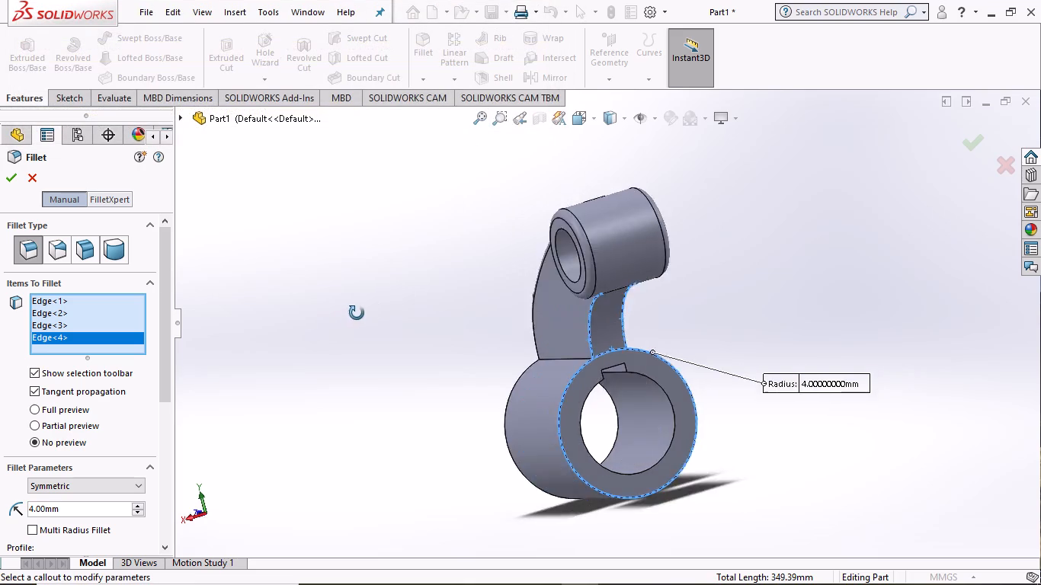
pyautogui.moveTo(357, 313); pyautogui.dragTo(396, 323, button='middle')
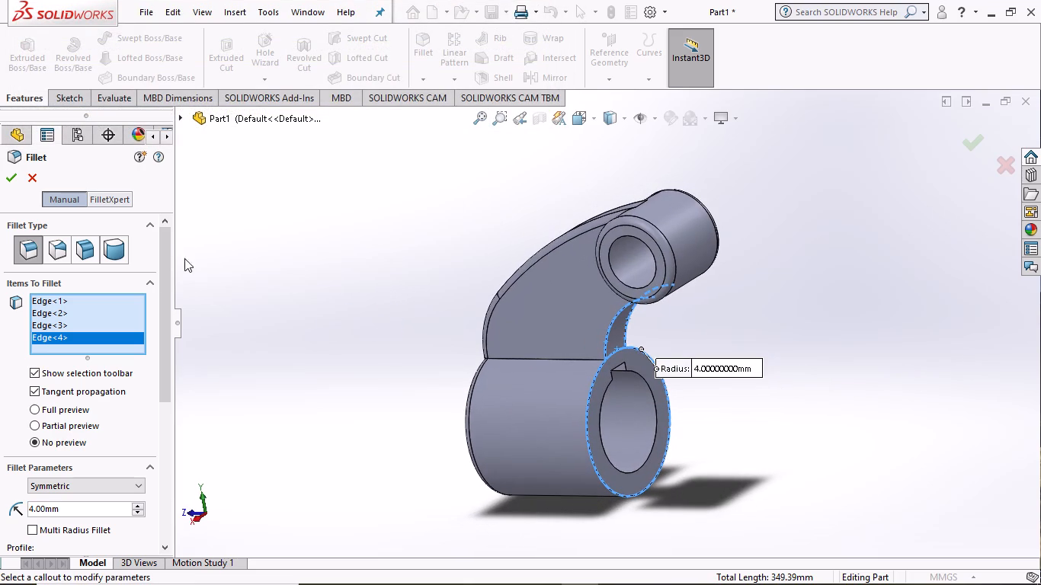
pyautogui.click(4, 177)
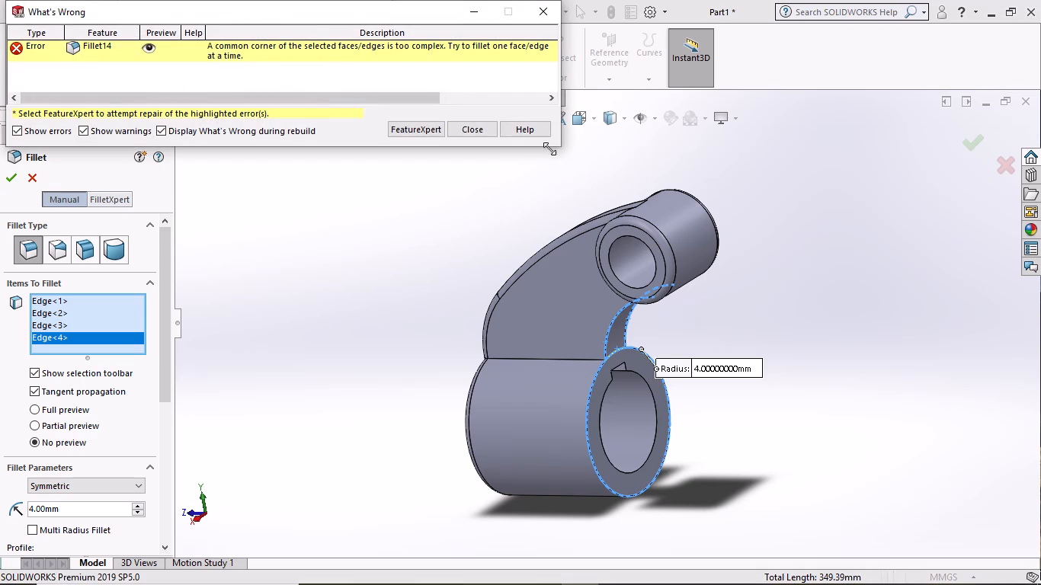
pyautogui.click(469, 124)
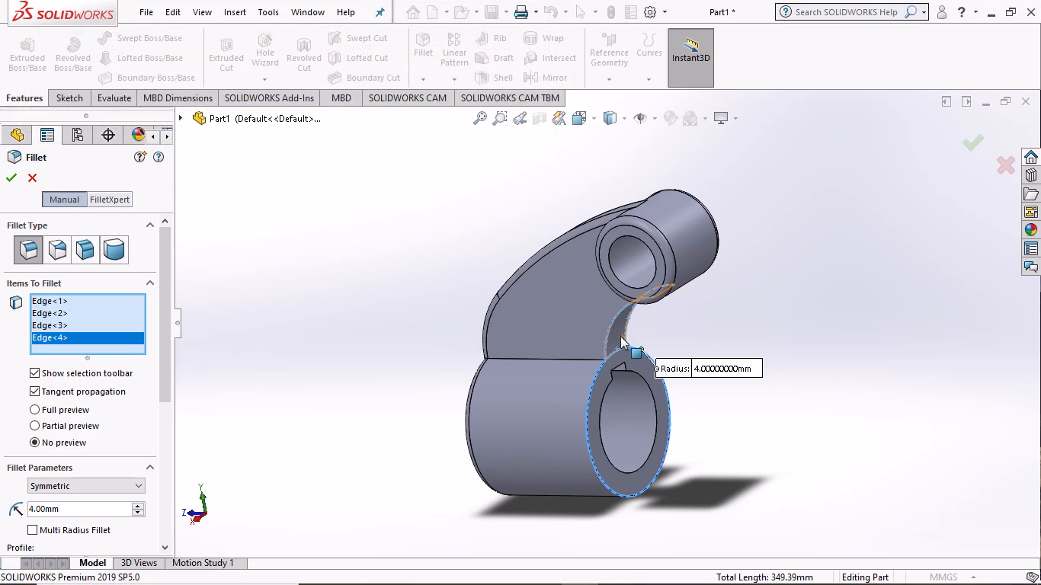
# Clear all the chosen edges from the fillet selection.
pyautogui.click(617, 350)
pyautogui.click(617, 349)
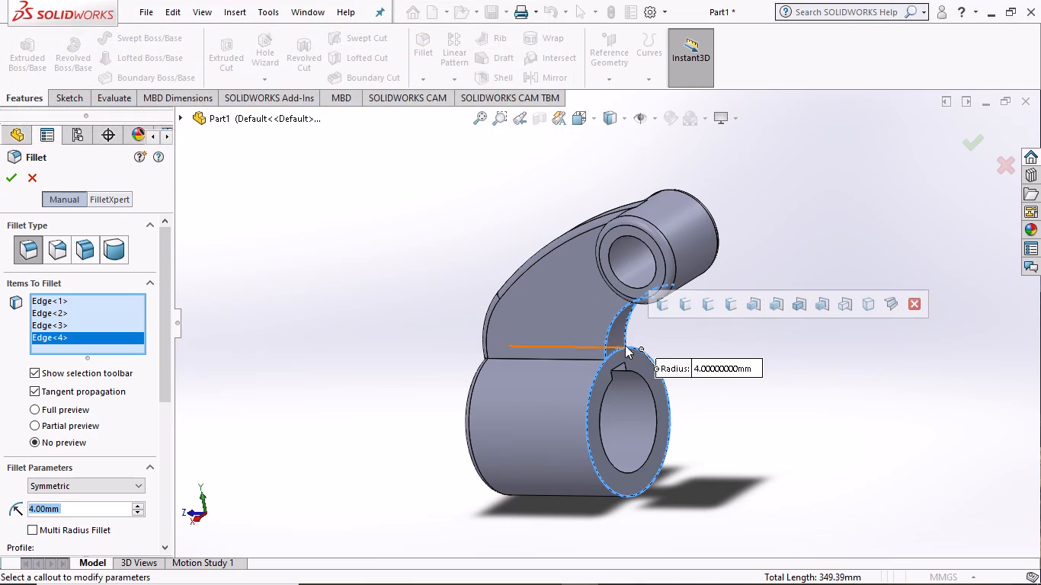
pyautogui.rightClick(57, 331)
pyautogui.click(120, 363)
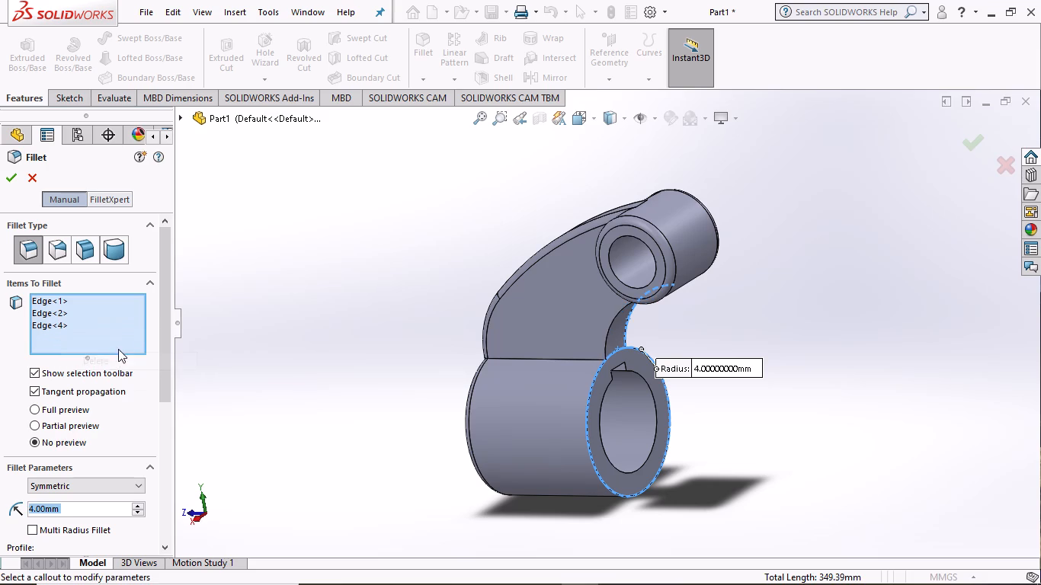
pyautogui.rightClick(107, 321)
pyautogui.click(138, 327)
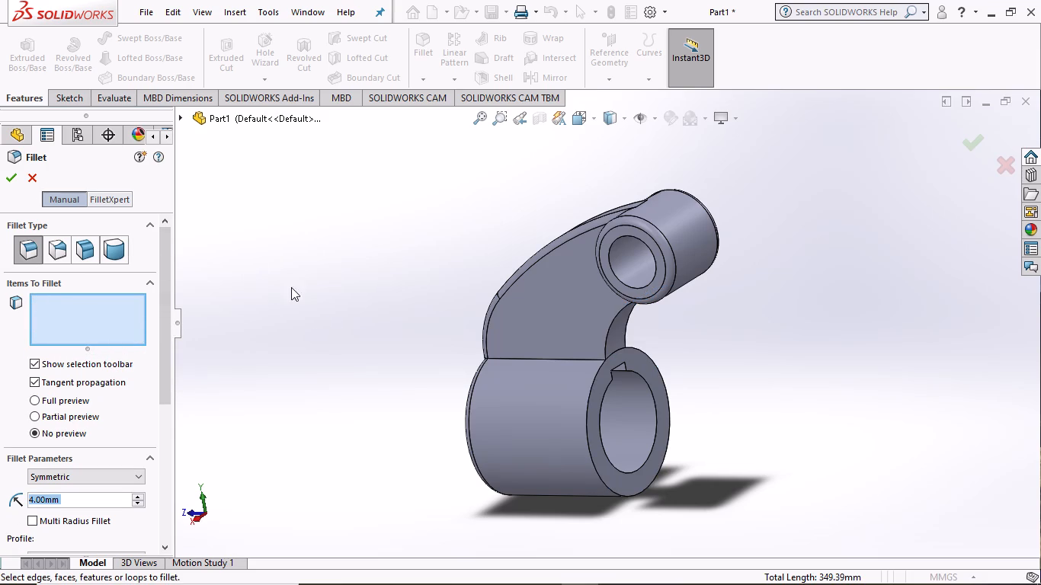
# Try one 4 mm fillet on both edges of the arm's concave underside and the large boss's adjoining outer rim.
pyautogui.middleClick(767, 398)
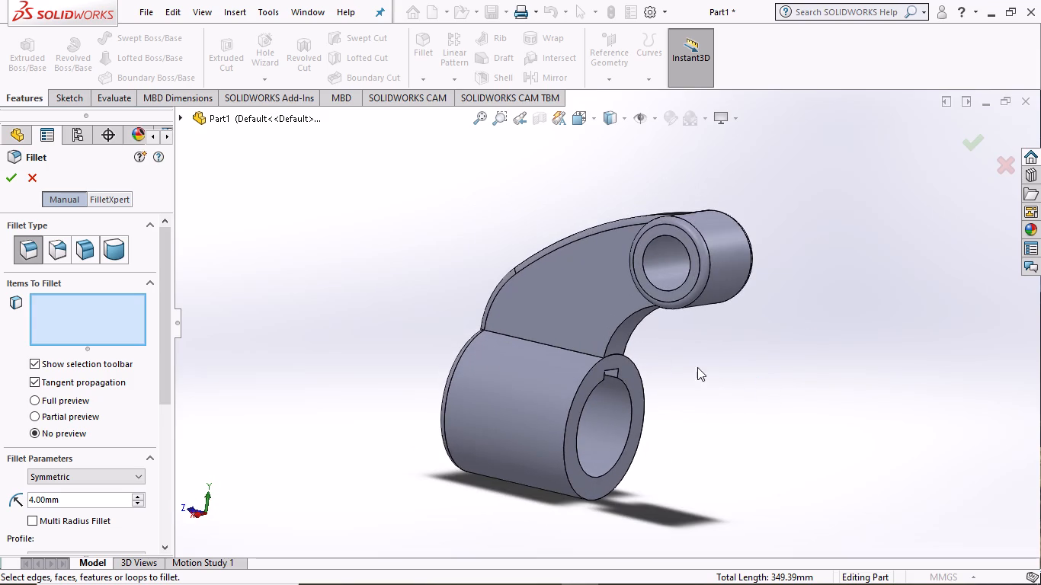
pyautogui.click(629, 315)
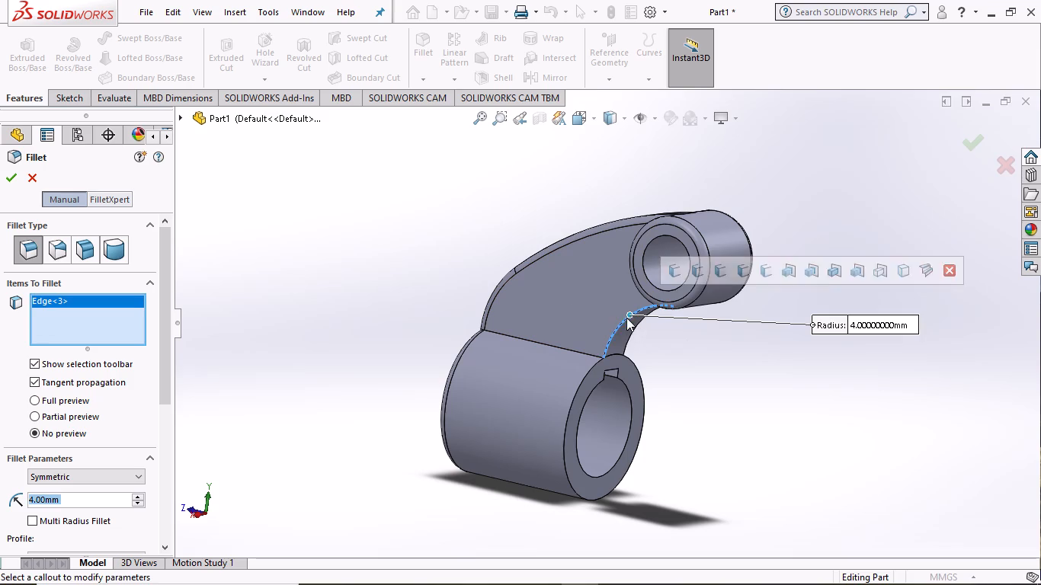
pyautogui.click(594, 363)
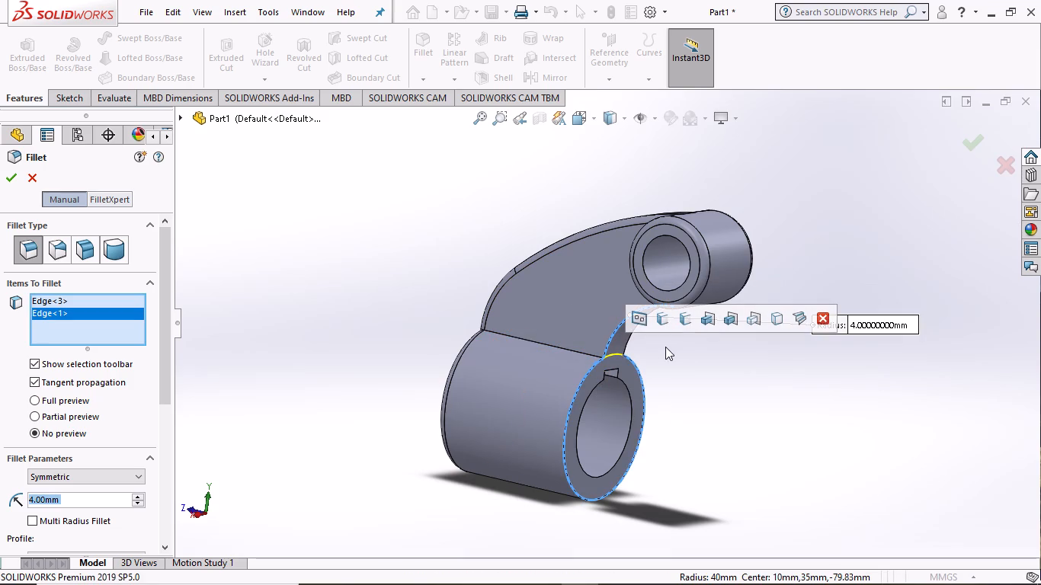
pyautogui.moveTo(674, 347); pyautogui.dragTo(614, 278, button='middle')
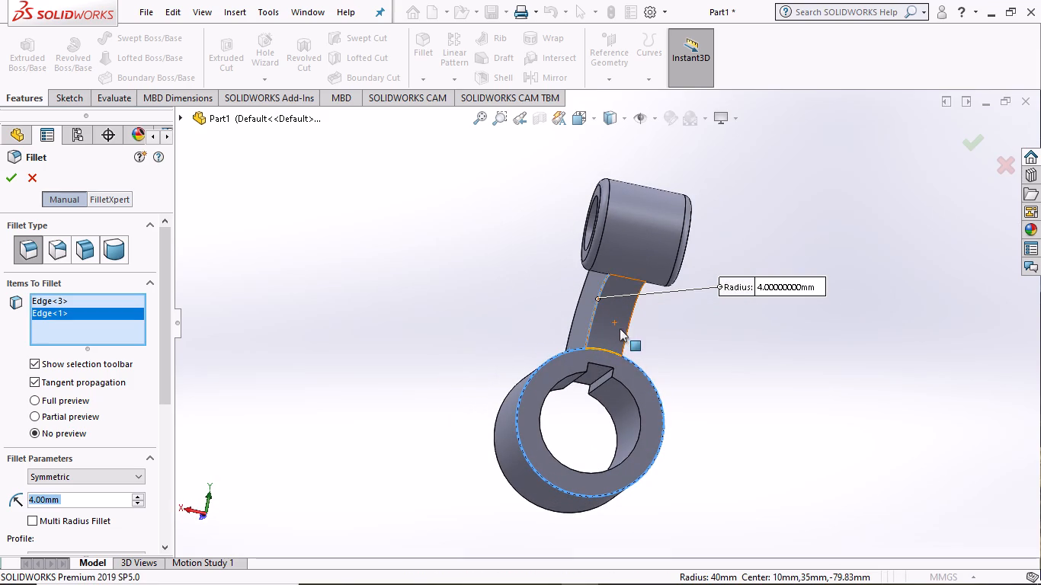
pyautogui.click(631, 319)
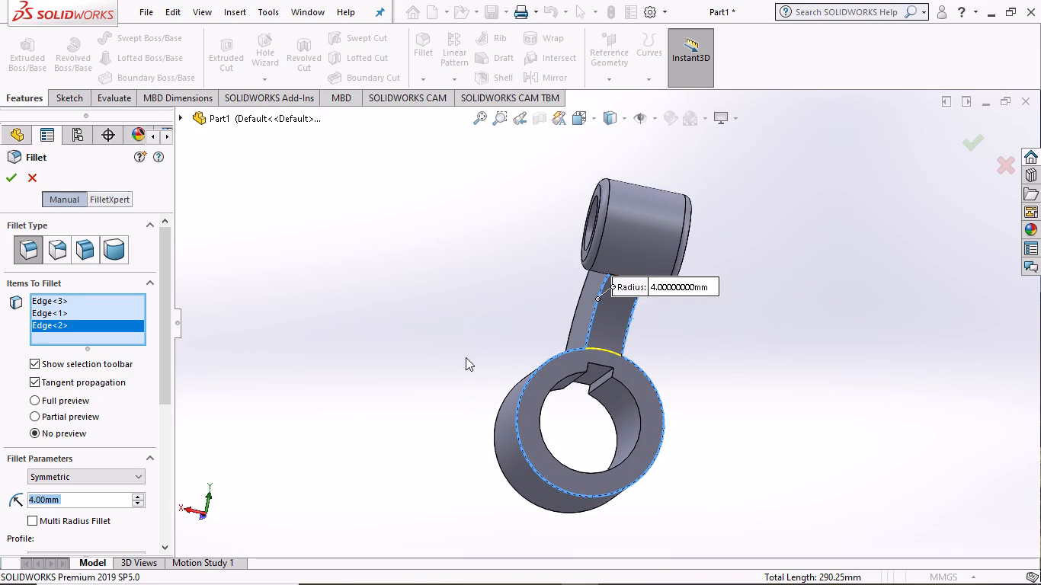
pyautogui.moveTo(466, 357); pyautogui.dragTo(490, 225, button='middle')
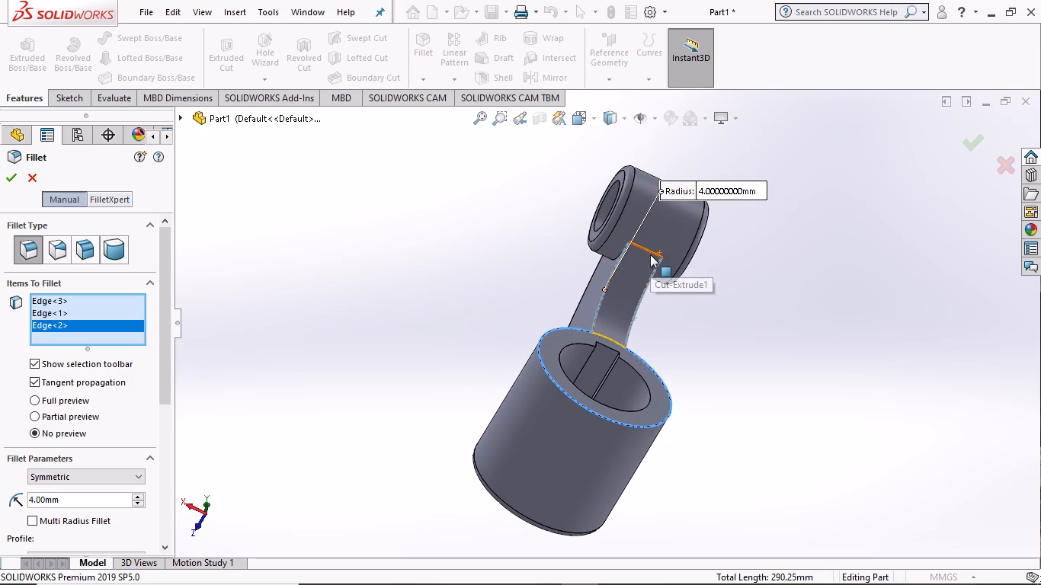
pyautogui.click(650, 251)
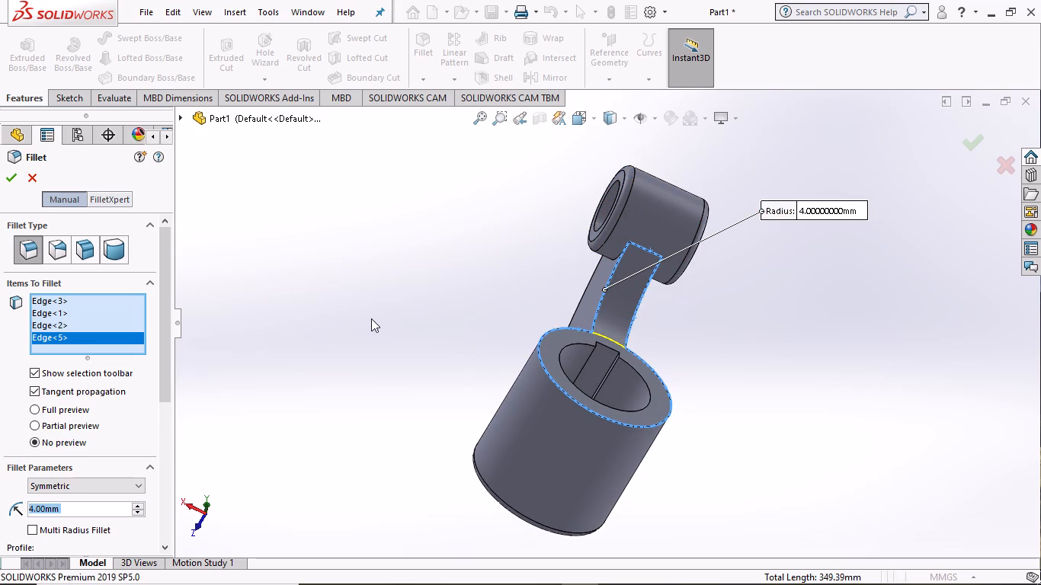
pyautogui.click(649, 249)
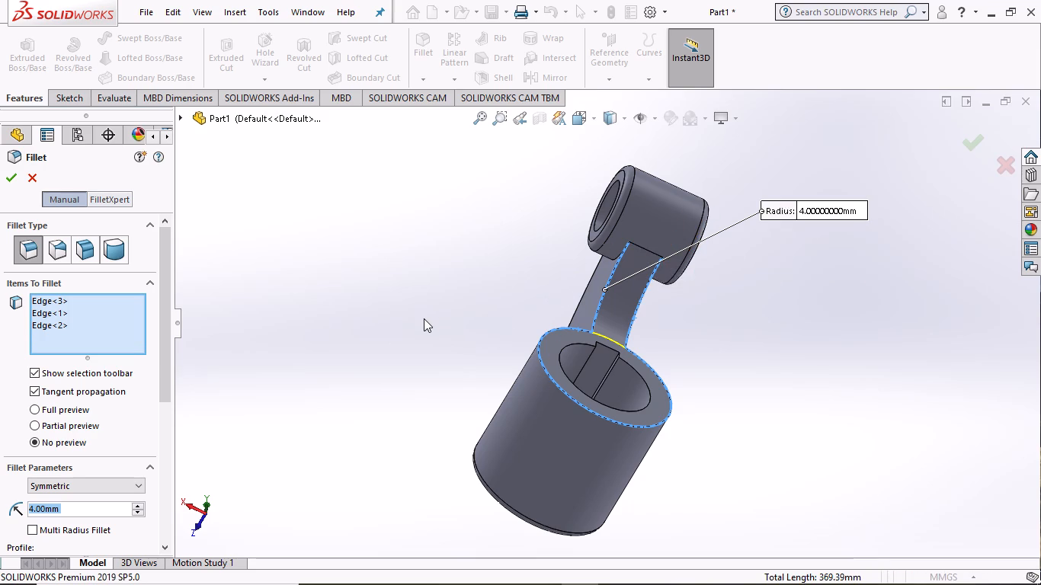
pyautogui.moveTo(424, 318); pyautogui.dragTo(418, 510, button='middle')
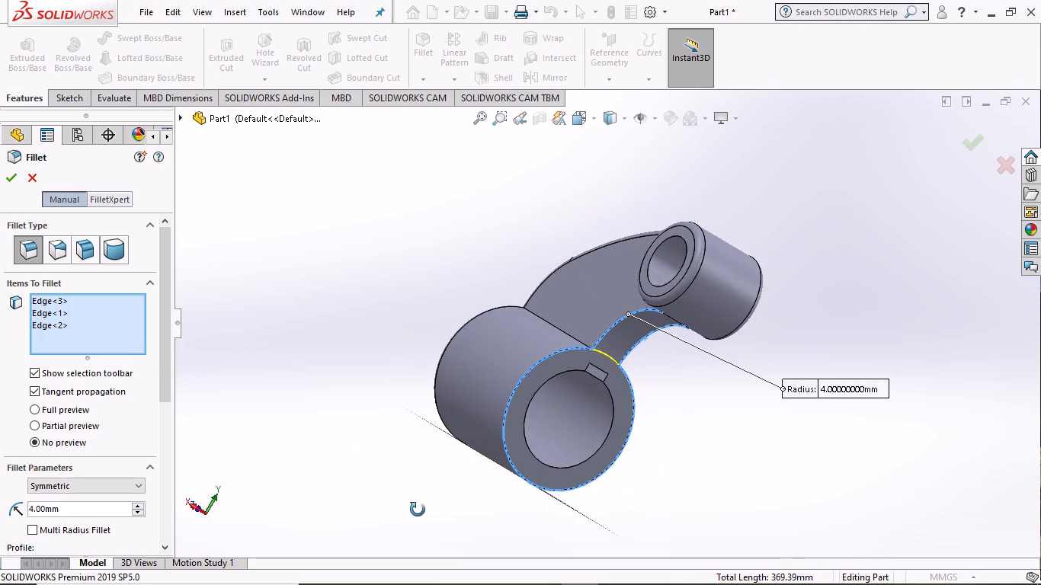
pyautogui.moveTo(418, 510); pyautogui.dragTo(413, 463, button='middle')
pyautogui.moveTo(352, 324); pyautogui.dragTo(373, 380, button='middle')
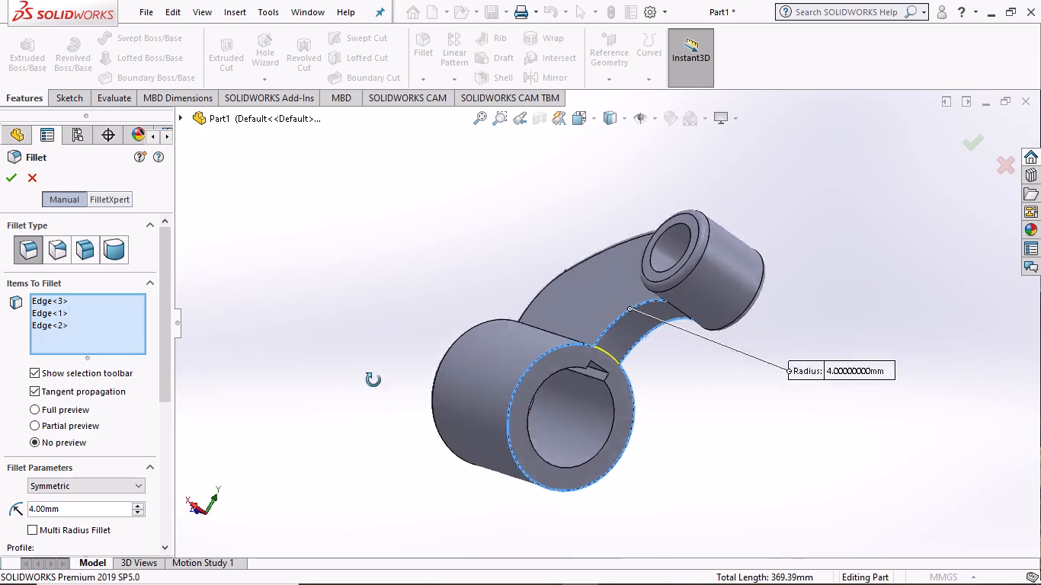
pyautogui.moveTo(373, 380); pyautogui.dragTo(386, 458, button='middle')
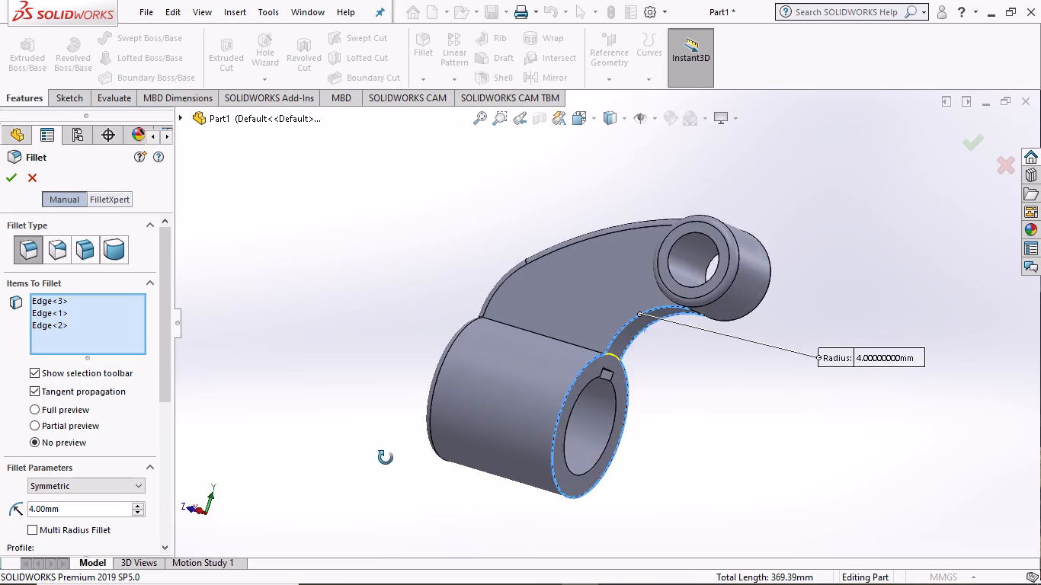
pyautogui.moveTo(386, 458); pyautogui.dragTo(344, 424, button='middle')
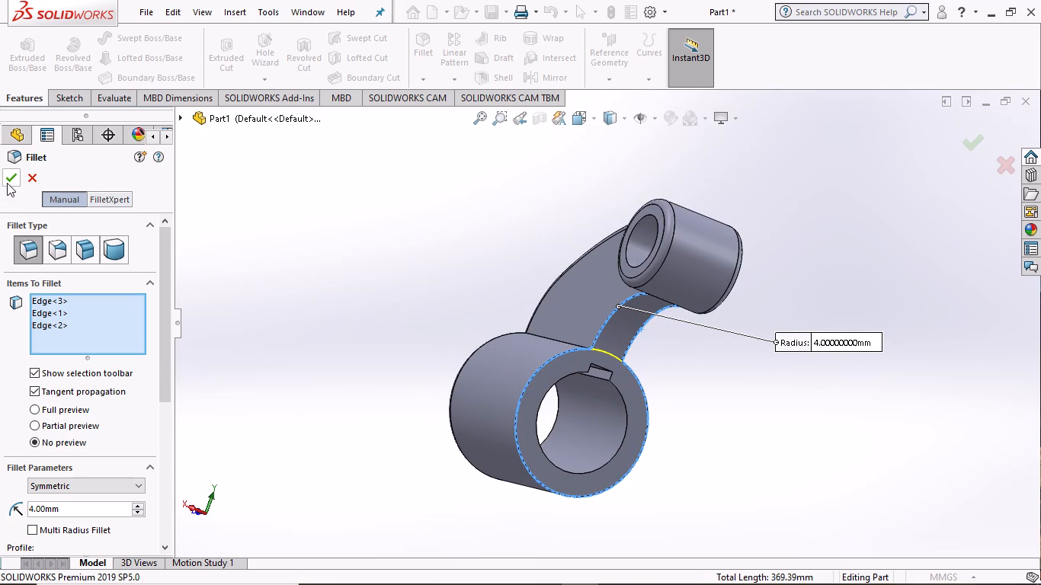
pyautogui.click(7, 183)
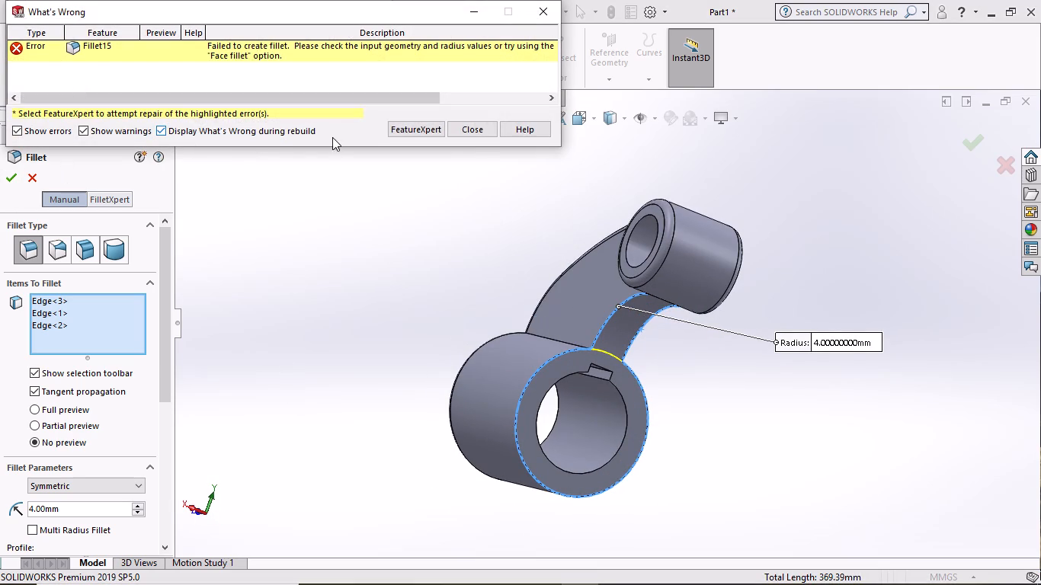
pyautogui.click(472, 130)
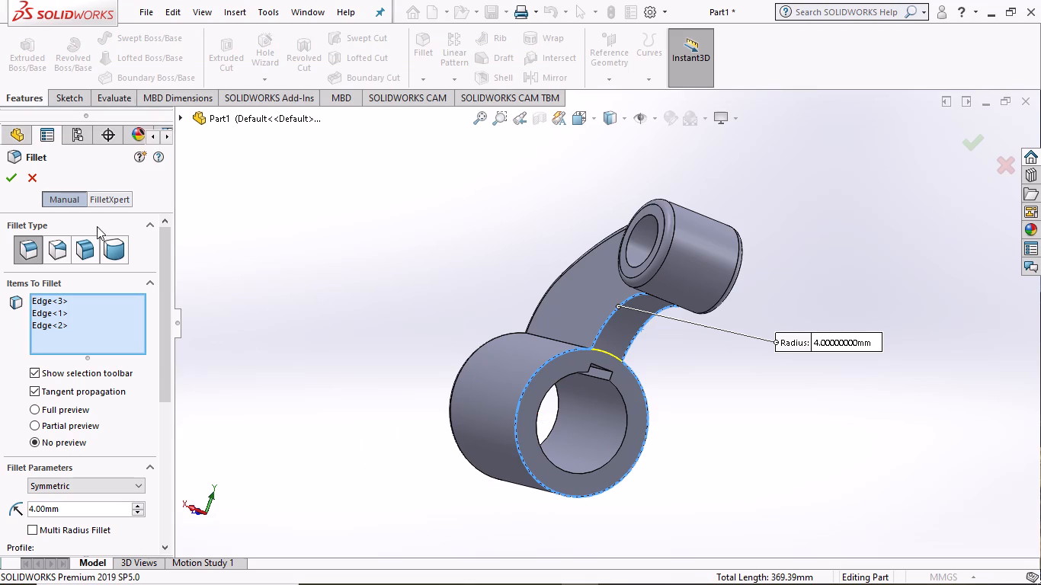
# Examine the selected rim and underside edges from several sides, and cancel the fillet command.
pyautogui.scroll(-2, 797, 320)
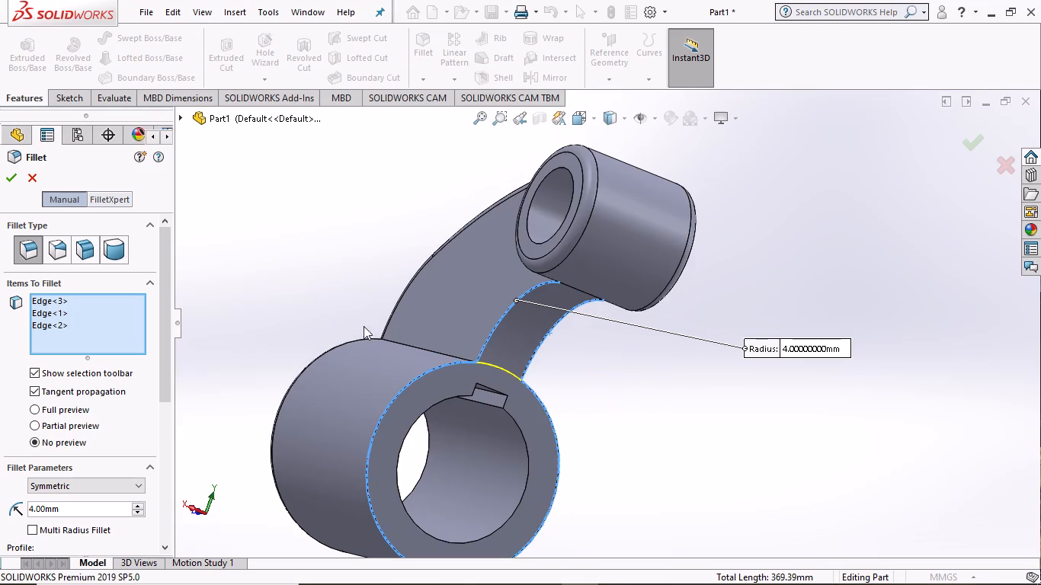
pyautogui.scroll(2, 408, 355)
pyautogui.moveTo(631, 385); pyautogui.dragTo(564, 249, button='middle')
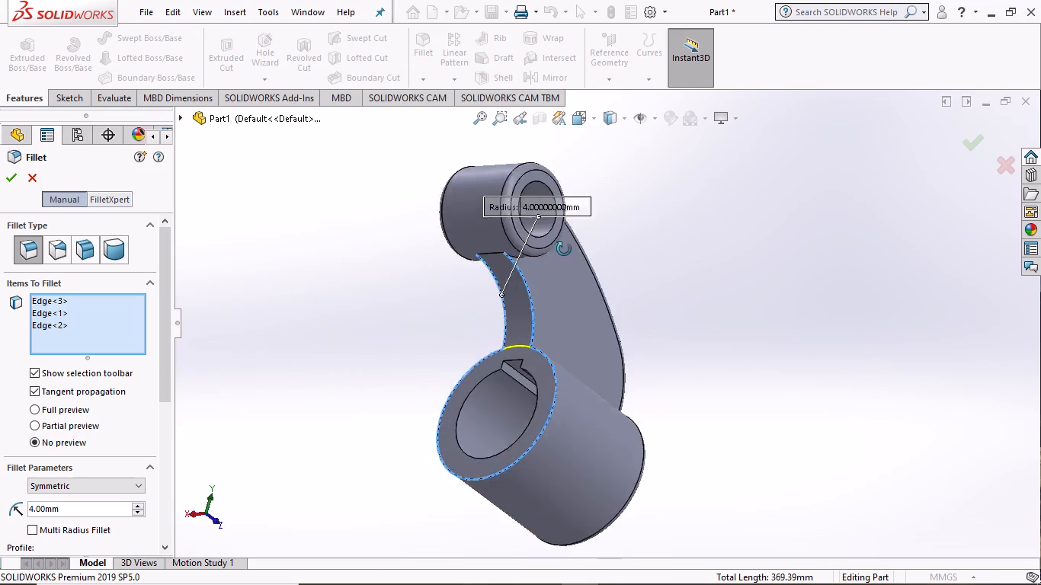
pyautogui.moveTo(564, 249); pyautogui.dragTo(840, 415, button='middle')
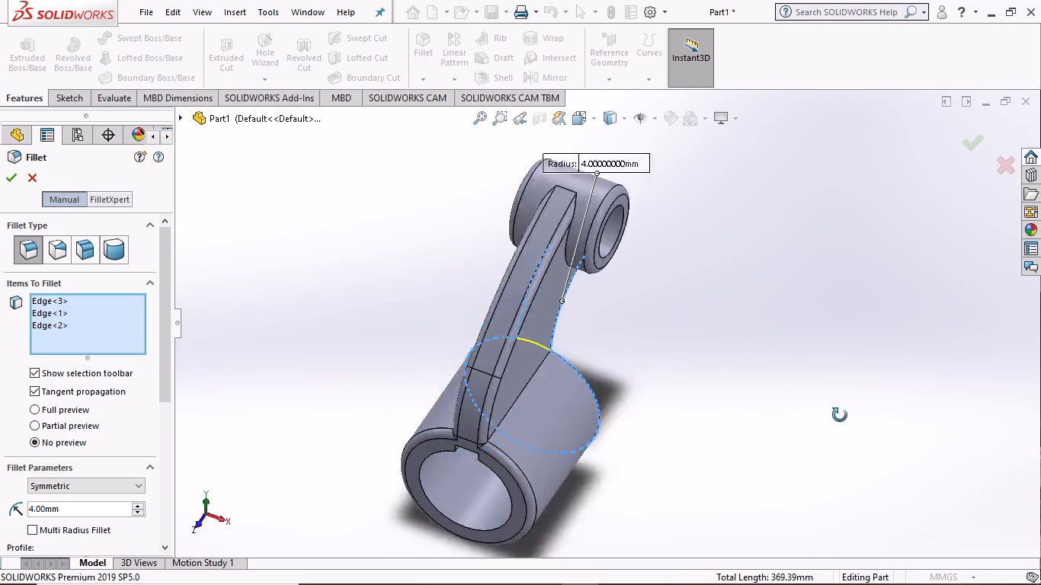
pyautogui.moveTo(840, 415); pyautogui.dragTo(863, 408, button='middle')
pyautogui.moveTo(886, 398); pyautogui.dragTo(570, 510, button='middle')
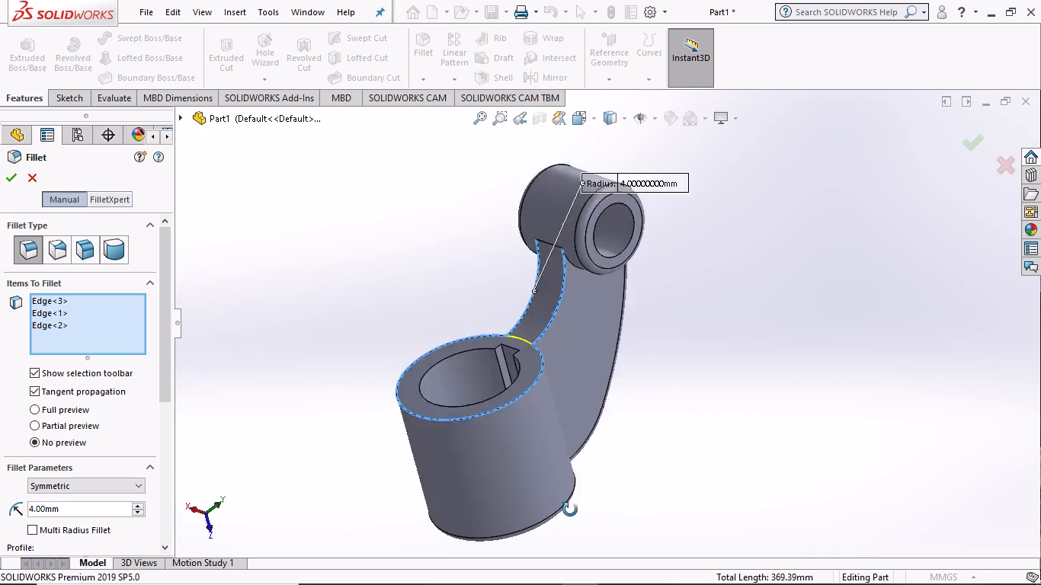
pyautogui.moveTo(570, 510); pyautogui.dragTo(655, 550, button='middle')
pyautogui.moveTo(725, 314); pyautogui.dragTo(704, 439, button='middle')
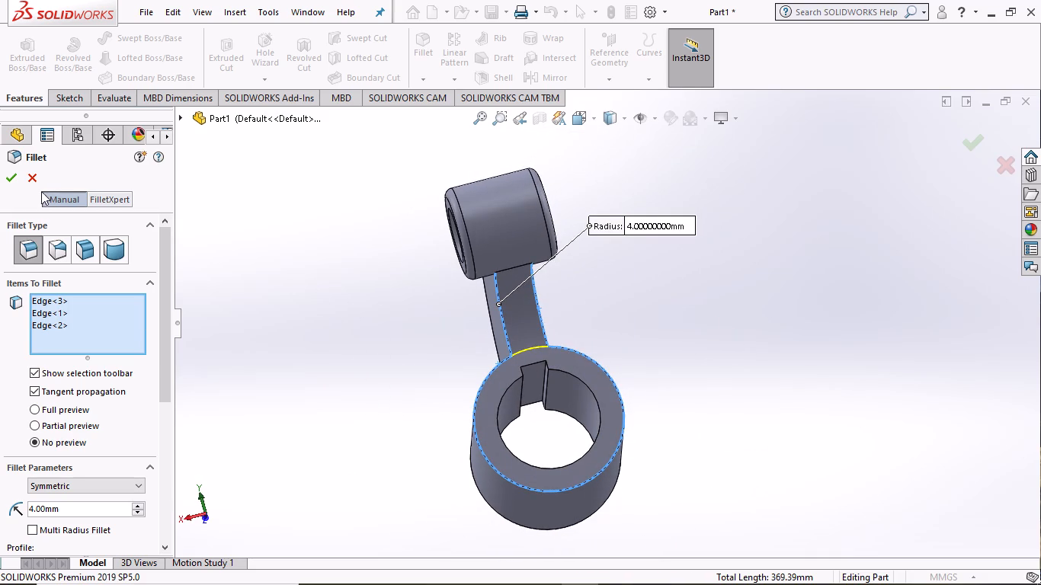
pyautogui.click(37, 181)
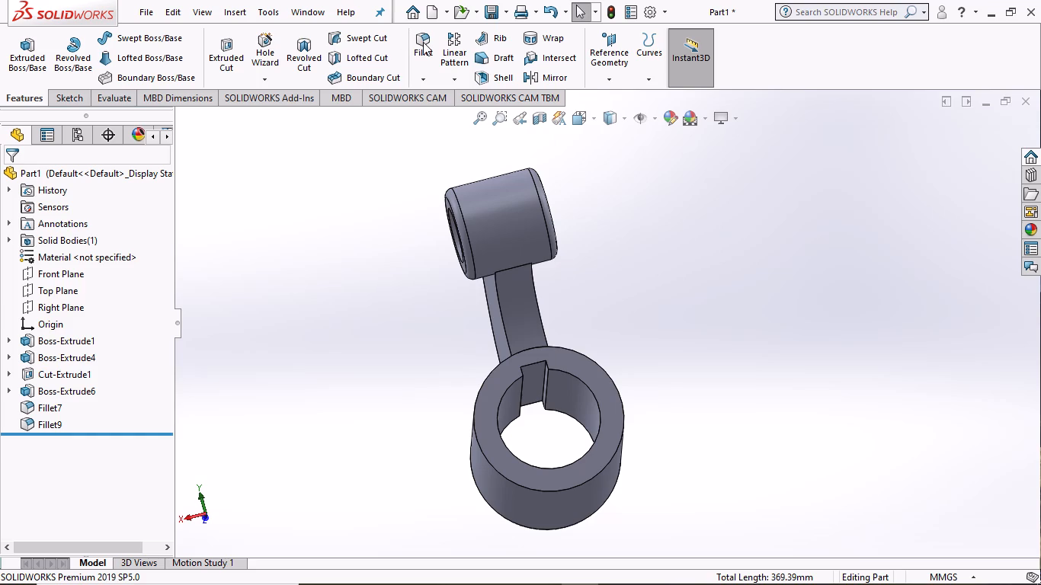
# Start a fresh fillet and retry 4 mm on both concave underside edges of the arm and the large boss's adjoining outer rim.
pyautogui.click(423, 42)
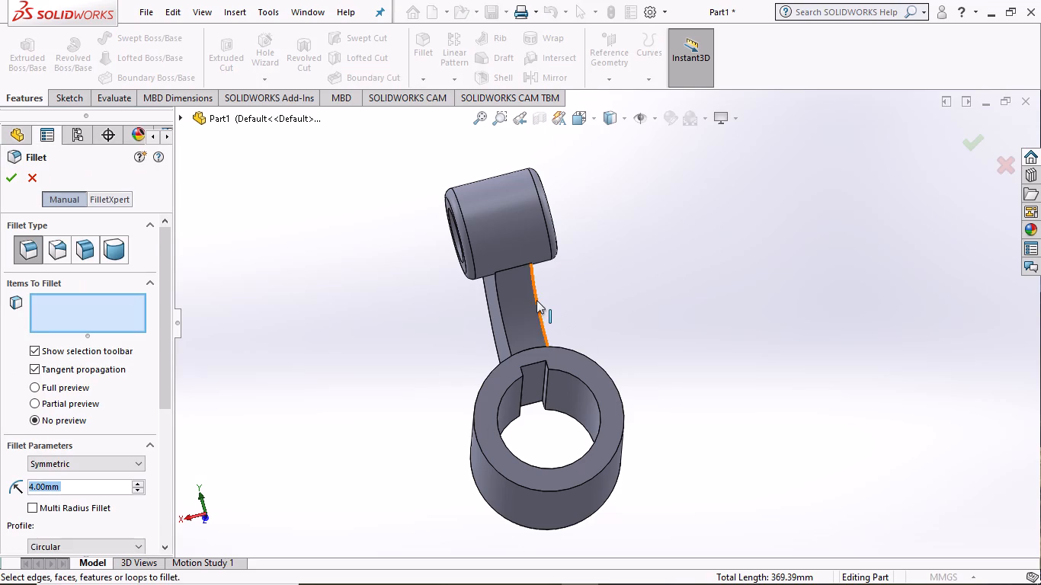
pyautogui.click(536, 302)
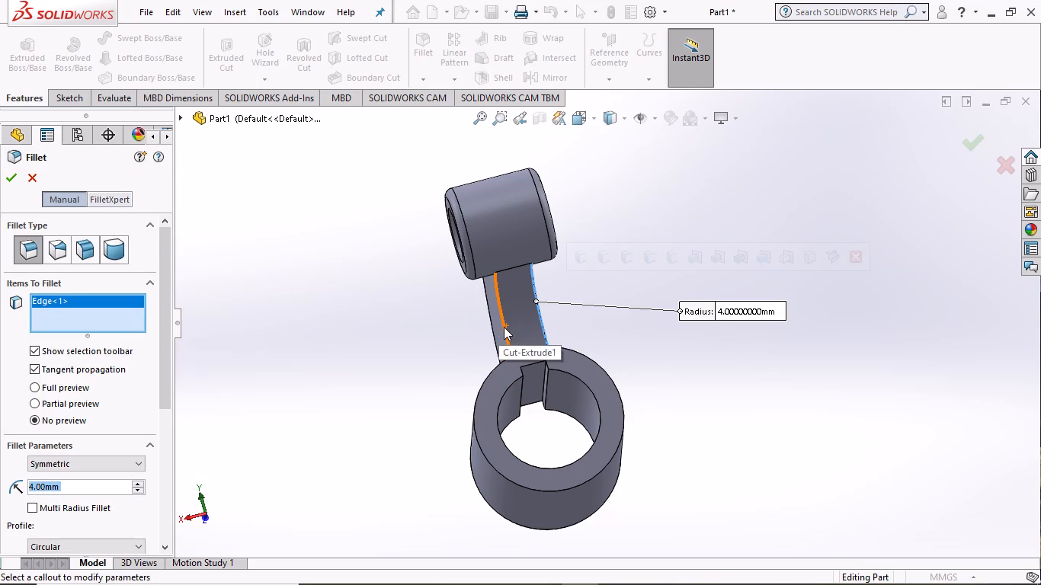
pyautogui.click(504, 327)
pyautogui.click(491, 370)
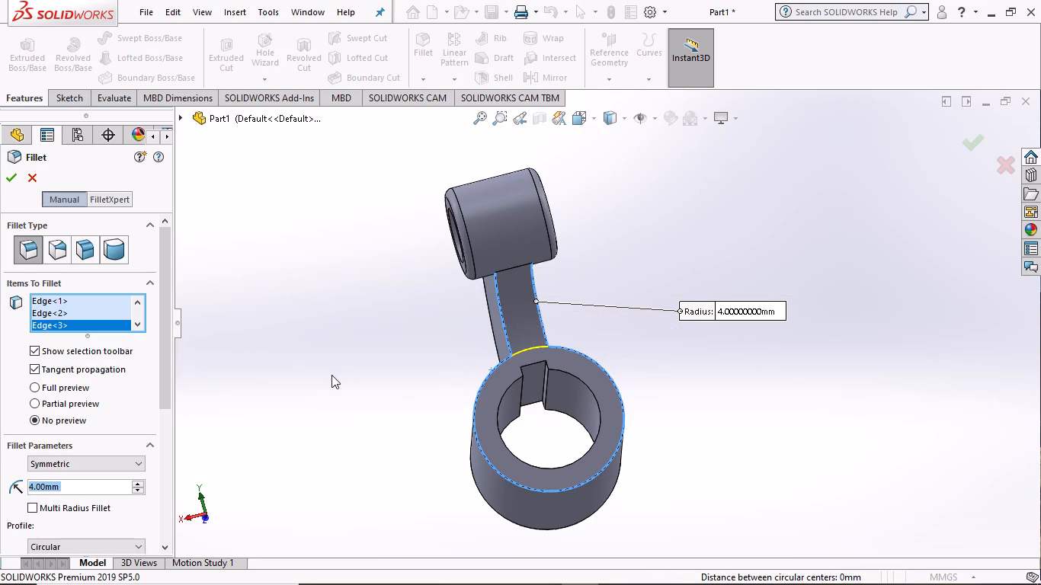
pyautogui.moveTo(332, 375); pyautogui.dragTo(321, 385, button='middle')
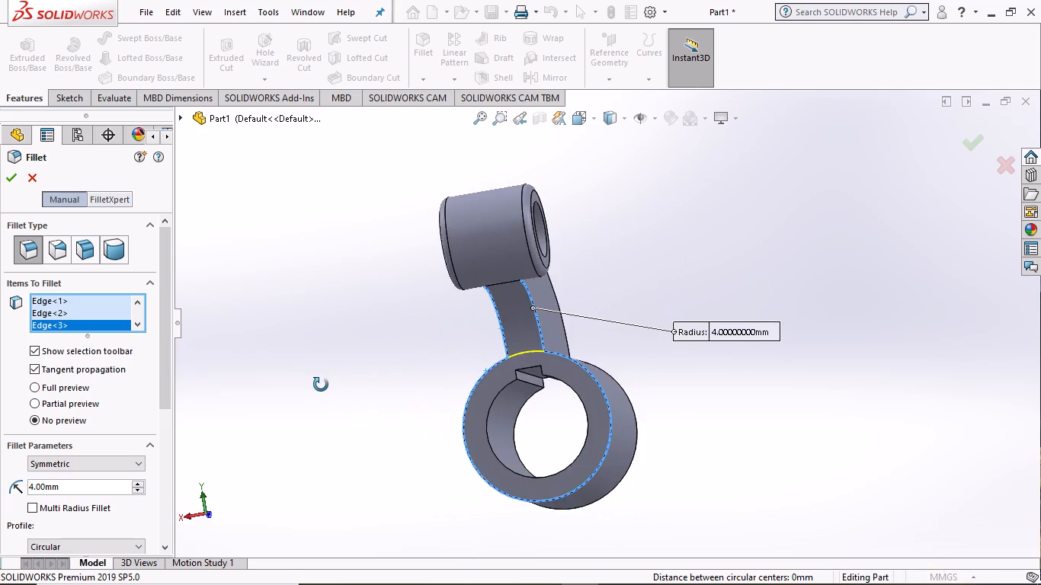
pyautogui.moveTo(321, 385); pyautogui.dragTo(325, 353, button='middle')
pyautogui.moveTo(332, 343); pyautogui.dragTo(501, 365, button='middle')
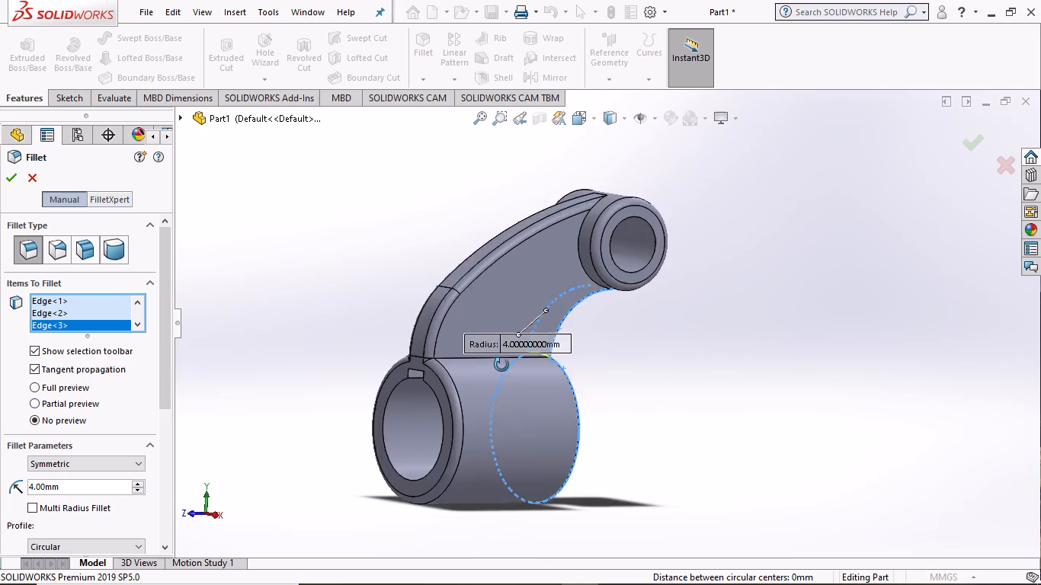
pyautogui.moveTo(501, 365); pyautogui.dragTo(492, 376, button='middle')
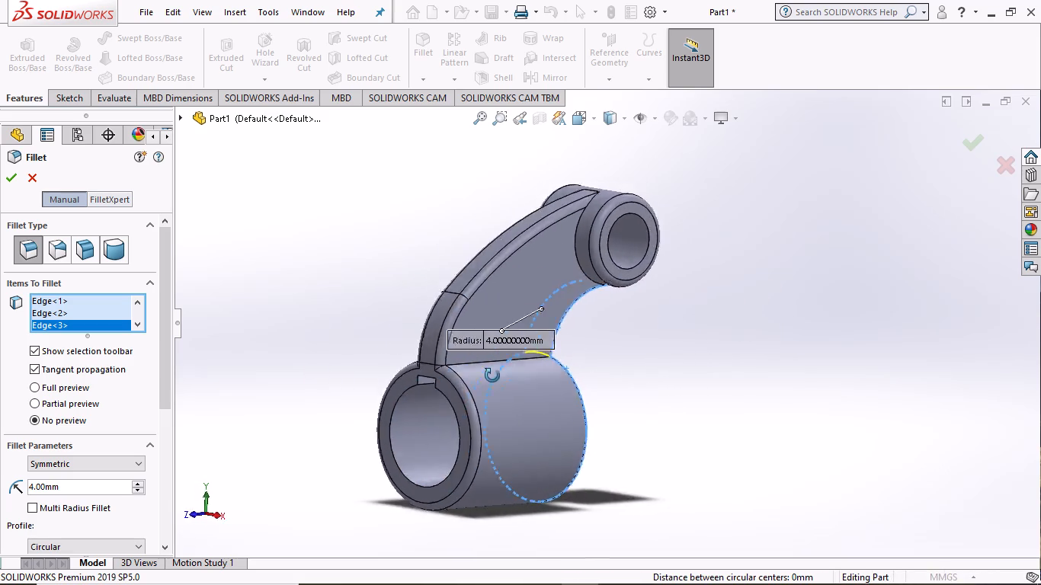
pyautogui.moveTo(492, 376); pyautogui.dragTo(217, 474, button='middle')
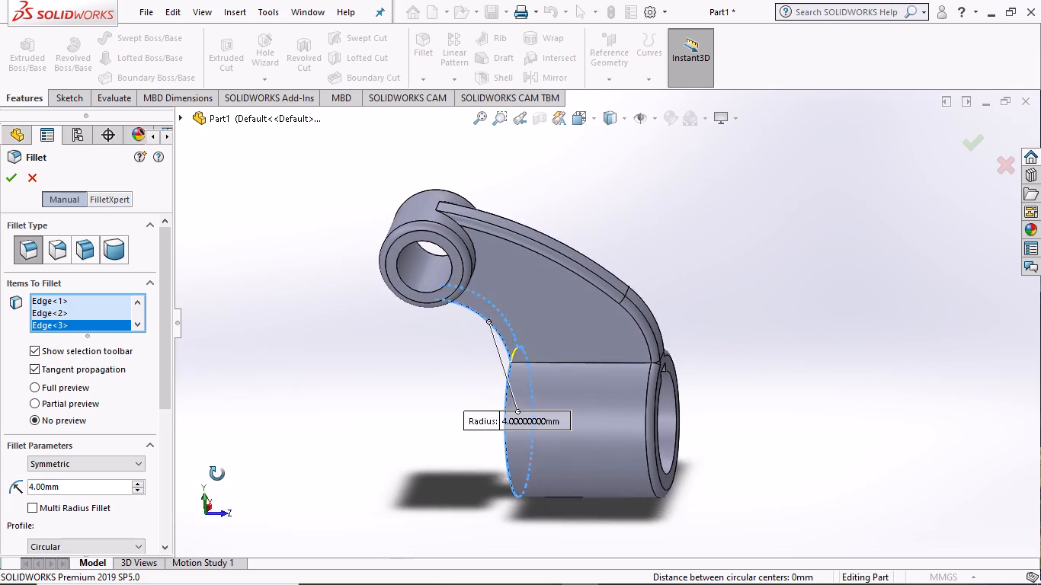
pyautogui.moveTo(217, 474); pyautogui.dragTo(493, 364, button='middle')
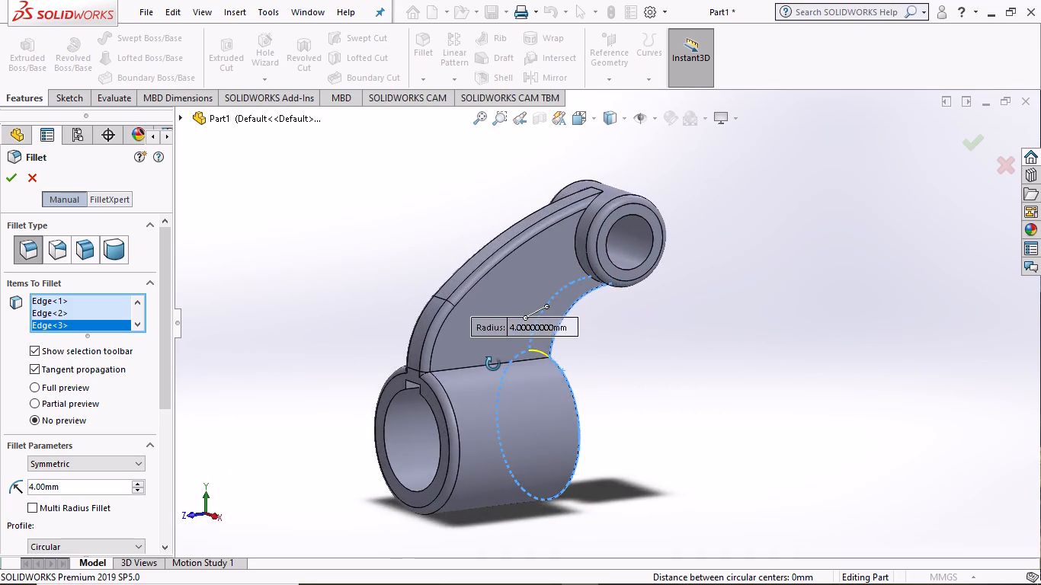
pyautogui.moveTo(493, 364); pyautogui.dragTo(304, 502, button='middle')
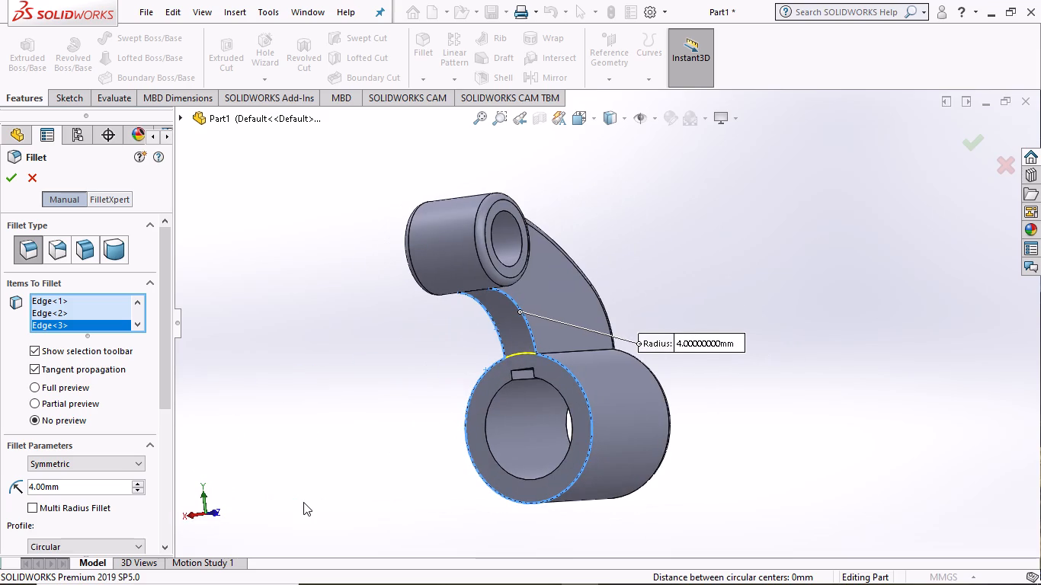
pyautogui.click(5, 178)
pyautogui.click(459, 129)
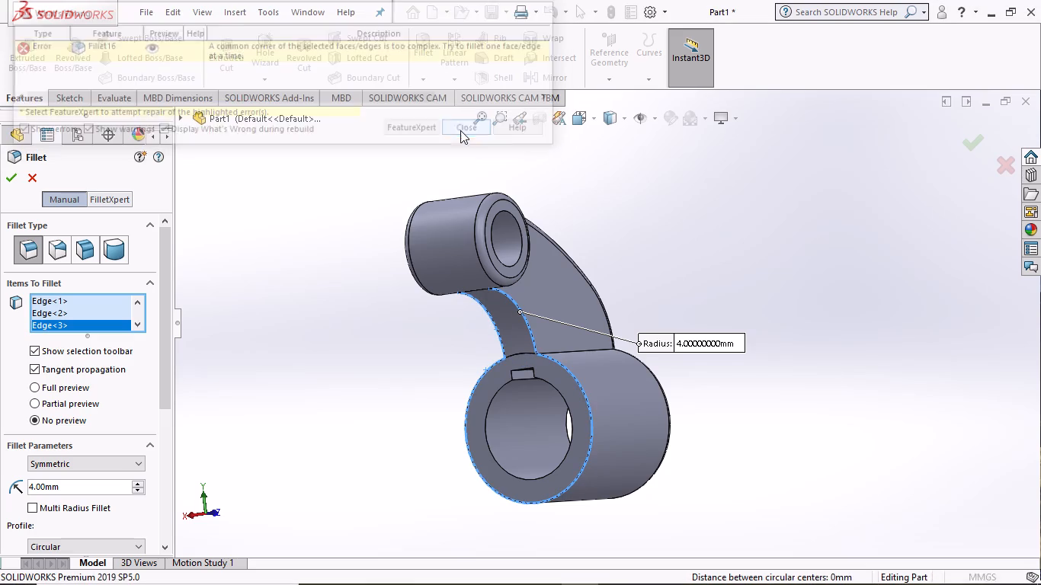
# Remove the large boss's rim from the fillet selection and apply the 4 mm fillet to the arm's two concave underside edges.
pyautogui.click(90, 324)
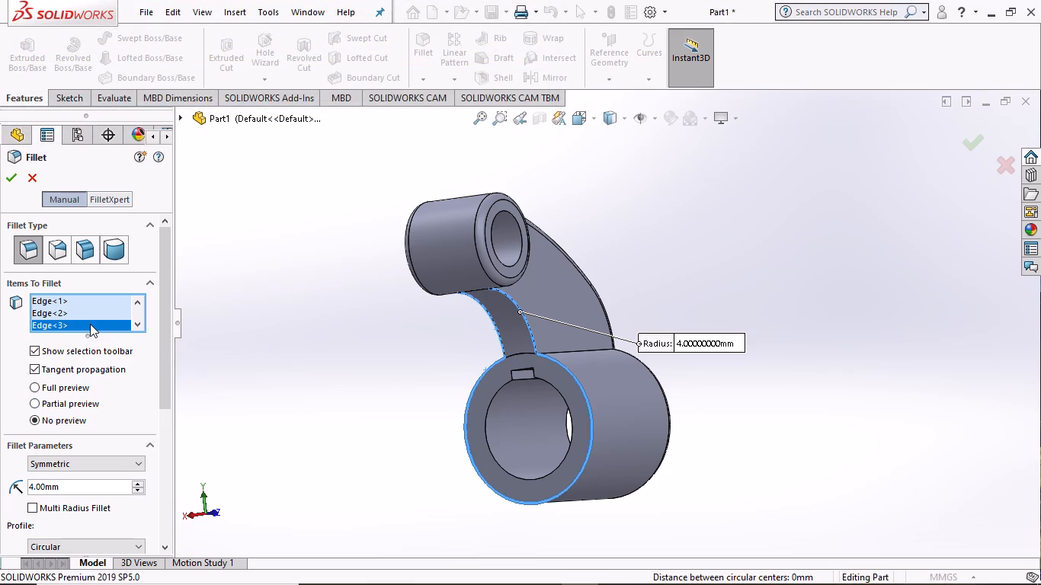
pyautogui.rightClick(90, 324)
pyautogui.click(130, 359)
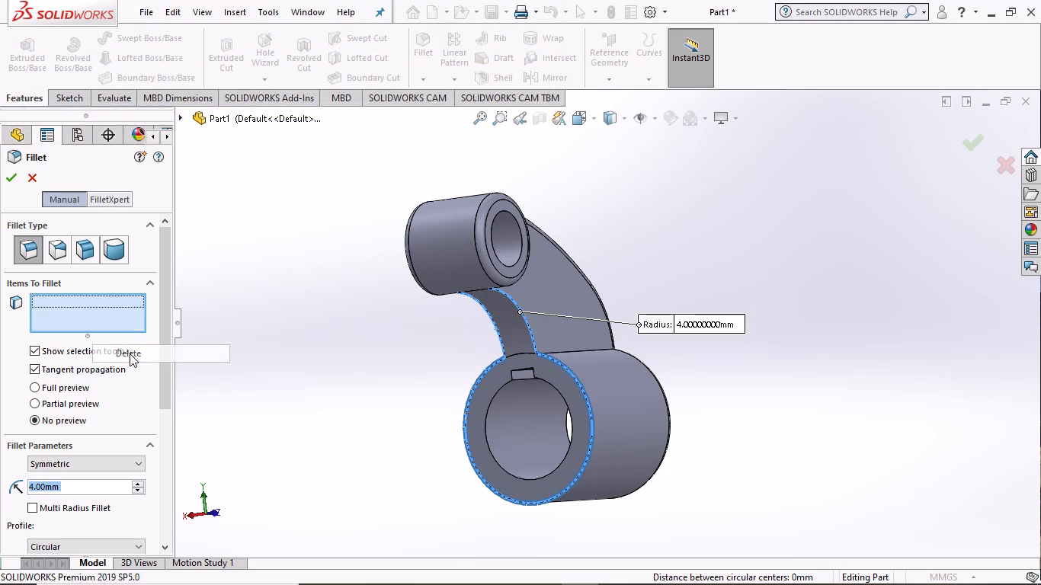
pyautogui.click(5, 177)
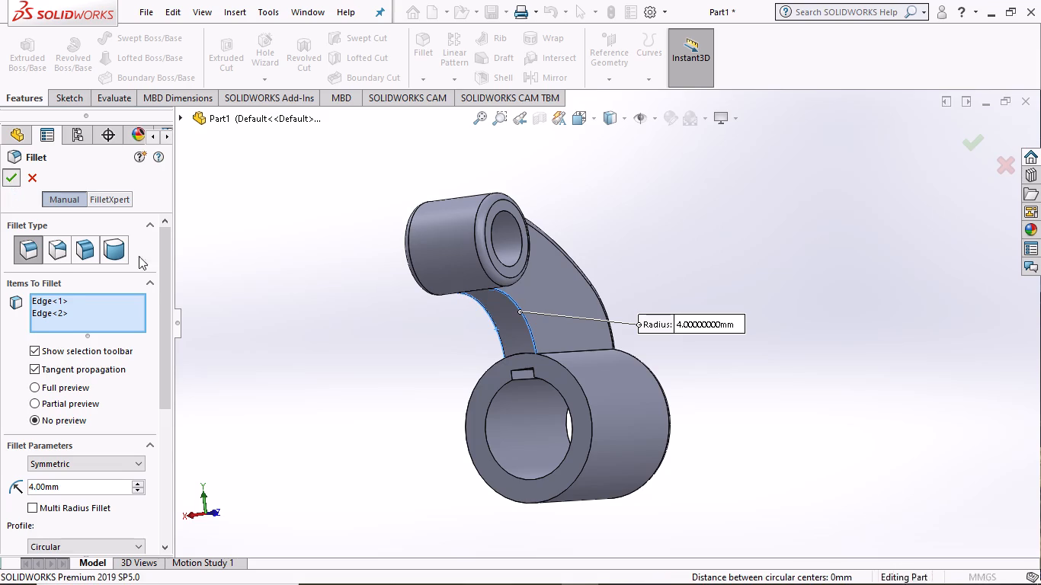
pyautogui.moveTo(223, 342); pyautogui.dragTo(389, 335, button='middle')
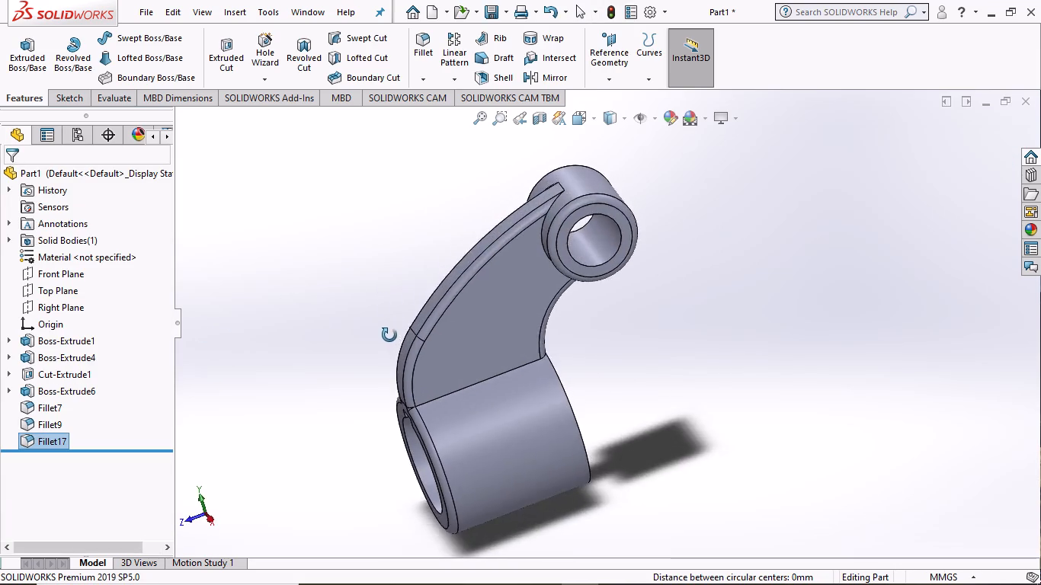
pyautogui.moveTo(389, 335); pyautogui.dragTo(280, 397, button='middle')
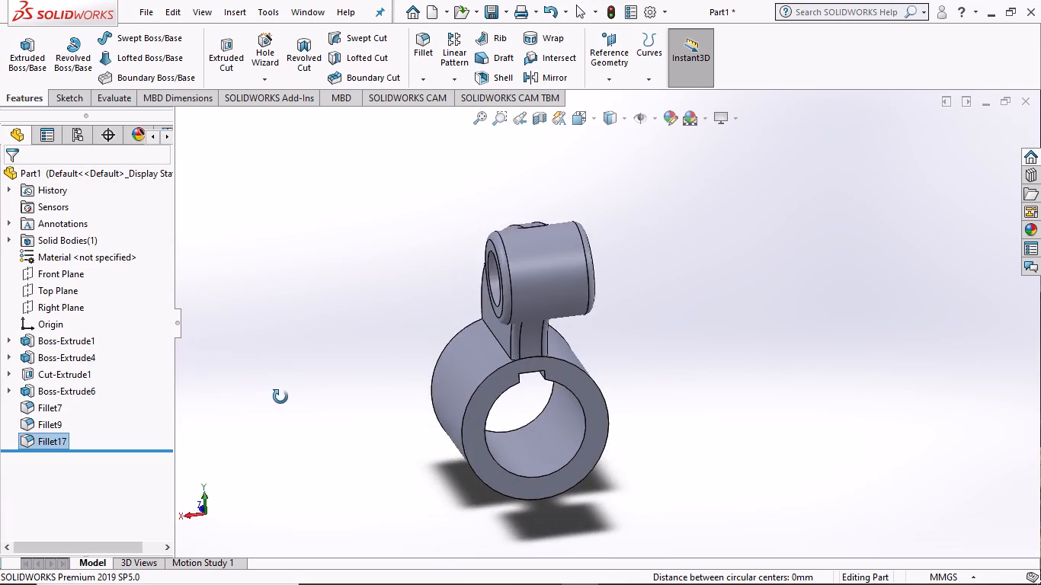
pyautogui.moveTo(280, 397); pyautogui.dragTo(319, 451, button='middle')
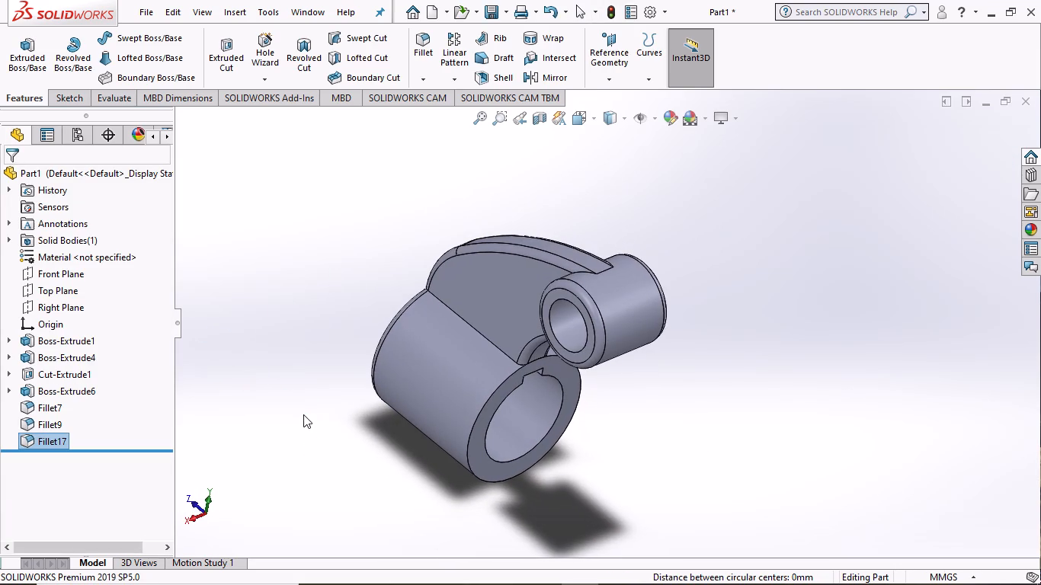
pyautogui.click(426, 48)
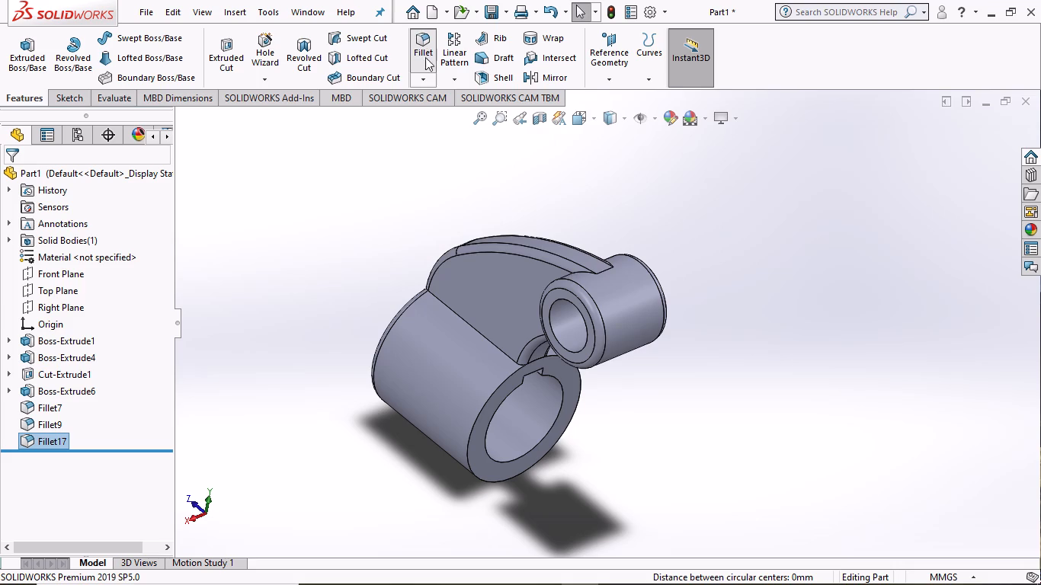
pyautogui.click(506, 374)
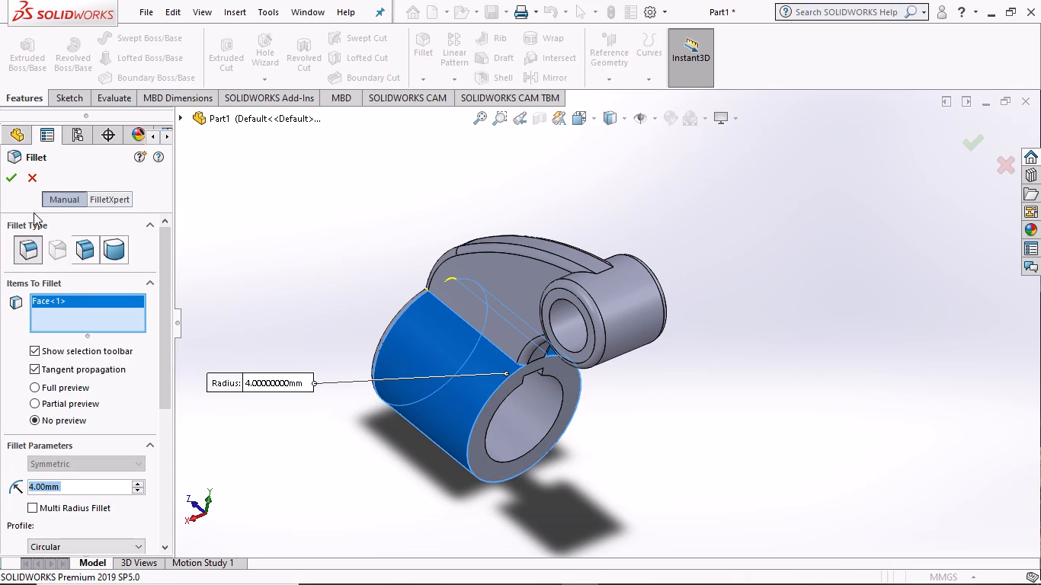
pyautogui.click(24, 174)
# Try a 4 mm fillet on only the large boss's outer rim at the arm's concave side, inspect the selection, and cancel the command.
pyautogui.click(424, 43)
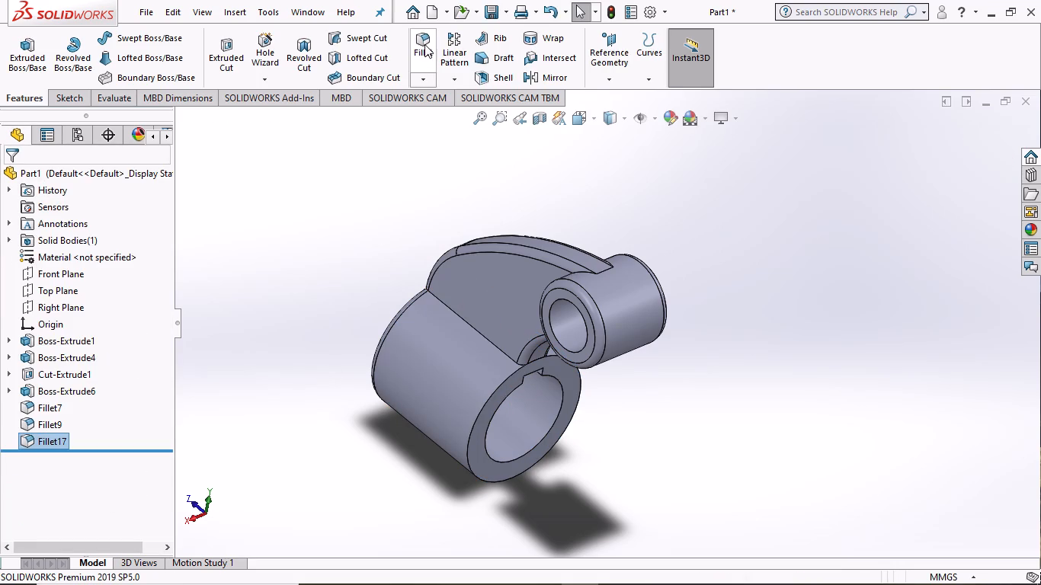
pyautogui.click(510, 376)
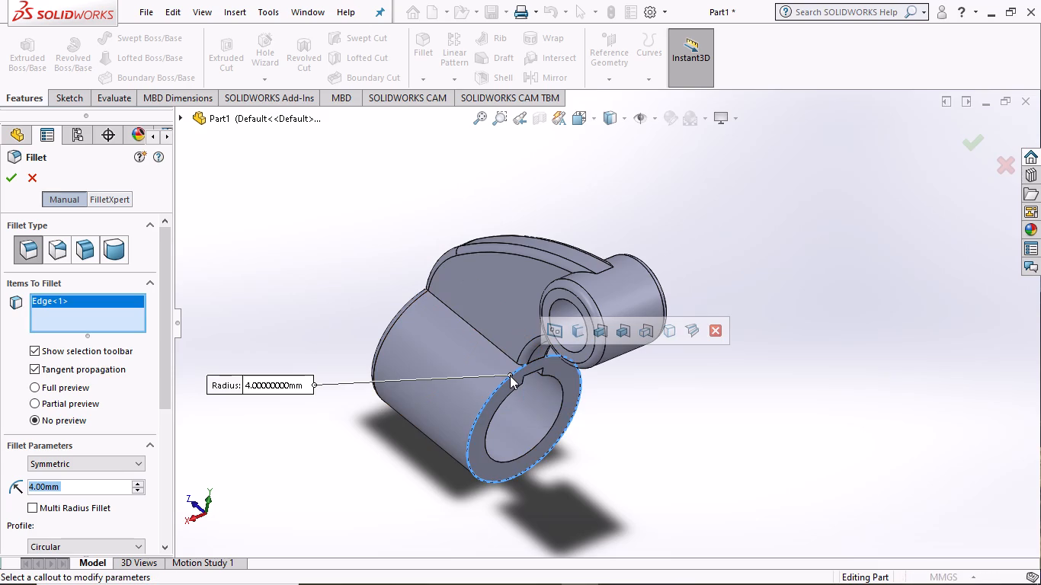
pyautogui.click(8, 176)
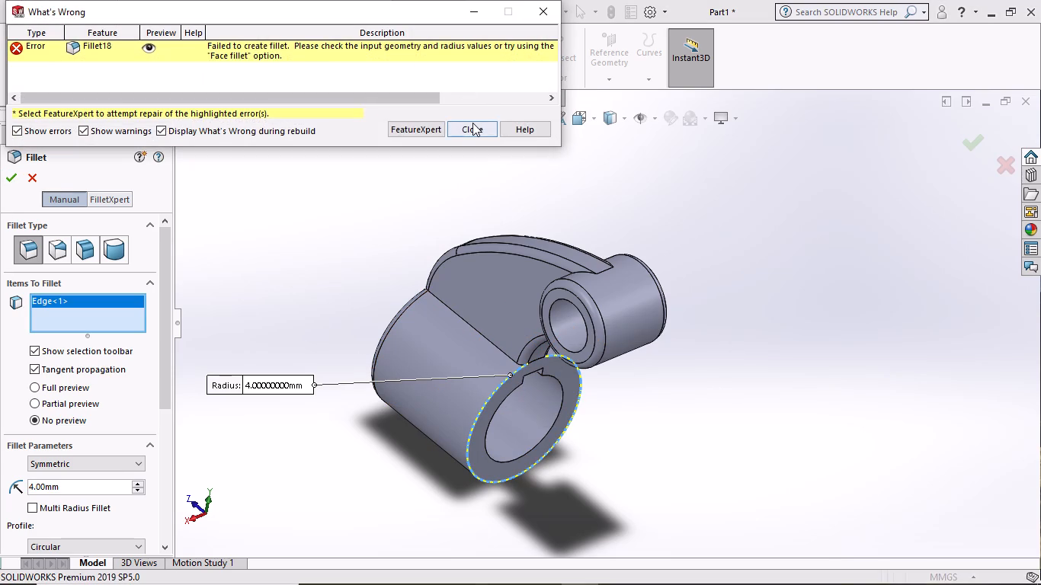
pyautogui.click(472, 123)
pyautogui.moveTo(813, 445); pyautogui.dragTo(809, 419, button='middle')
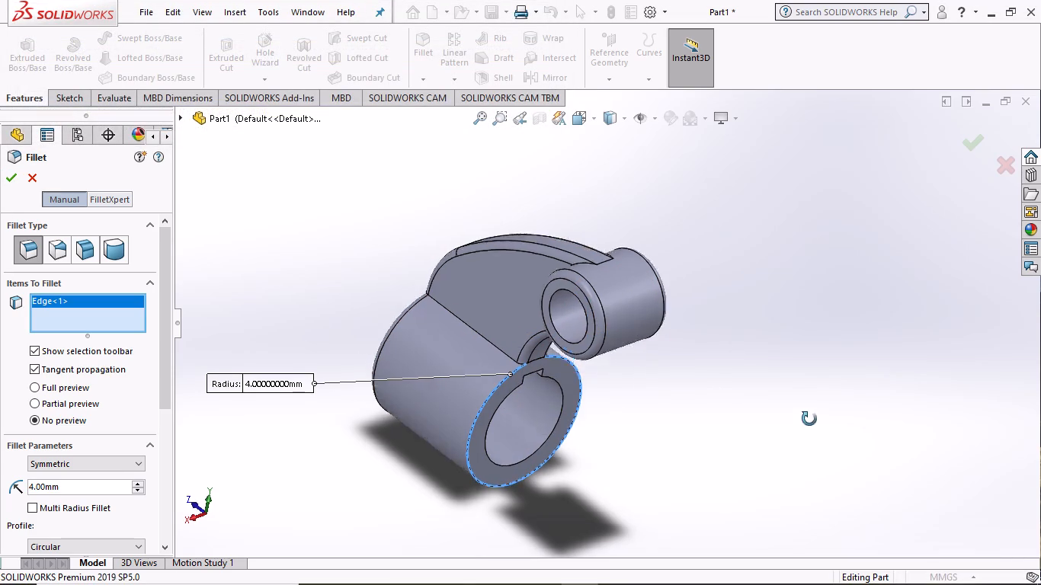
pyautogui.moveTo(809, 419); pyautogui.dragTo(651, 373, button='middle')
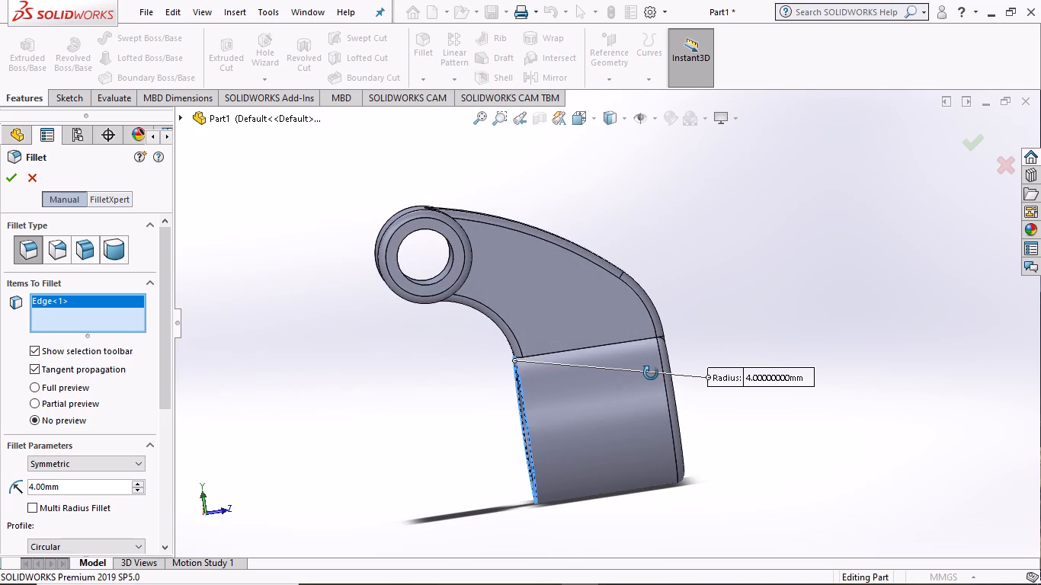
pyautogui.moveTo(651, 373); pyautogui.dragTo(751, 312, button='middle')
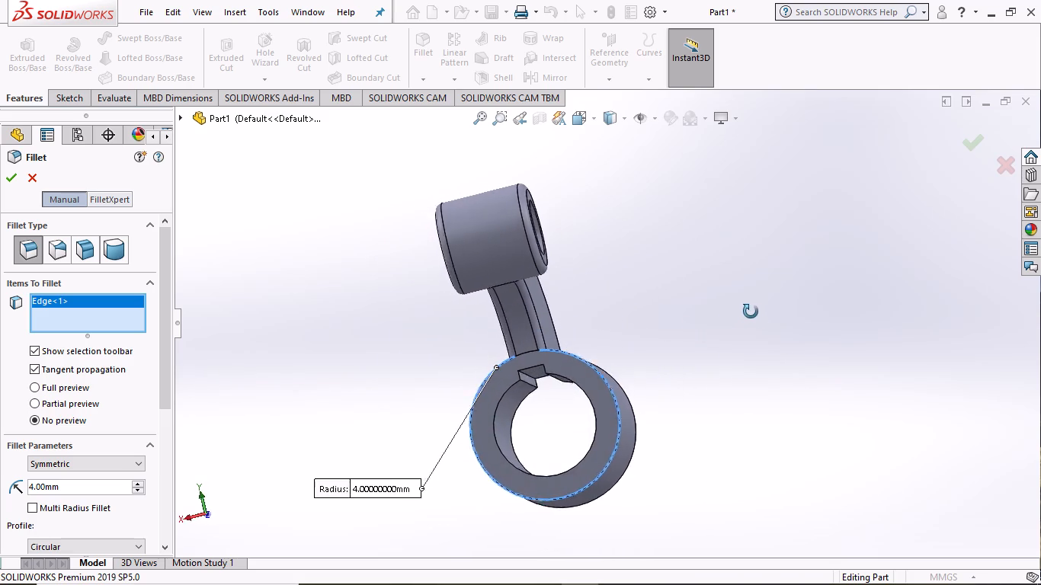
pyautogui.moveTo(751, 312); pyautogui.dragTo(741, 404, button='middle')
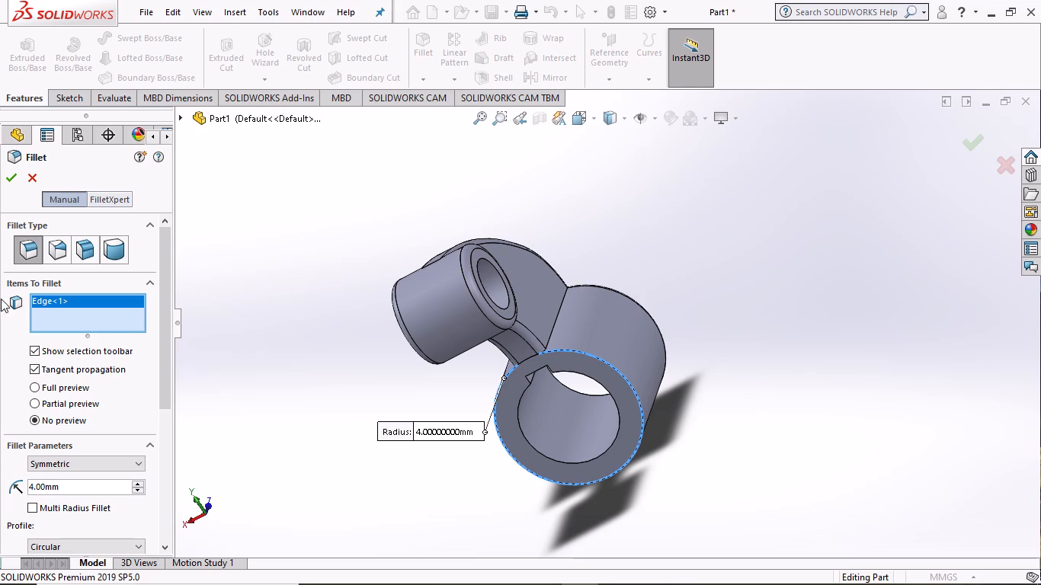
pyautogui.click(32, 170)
# Fillet the edges where both side faces of the arm meet the small boss with a 4 mm radius.
pyautogui.scroll(1, 235, 251)
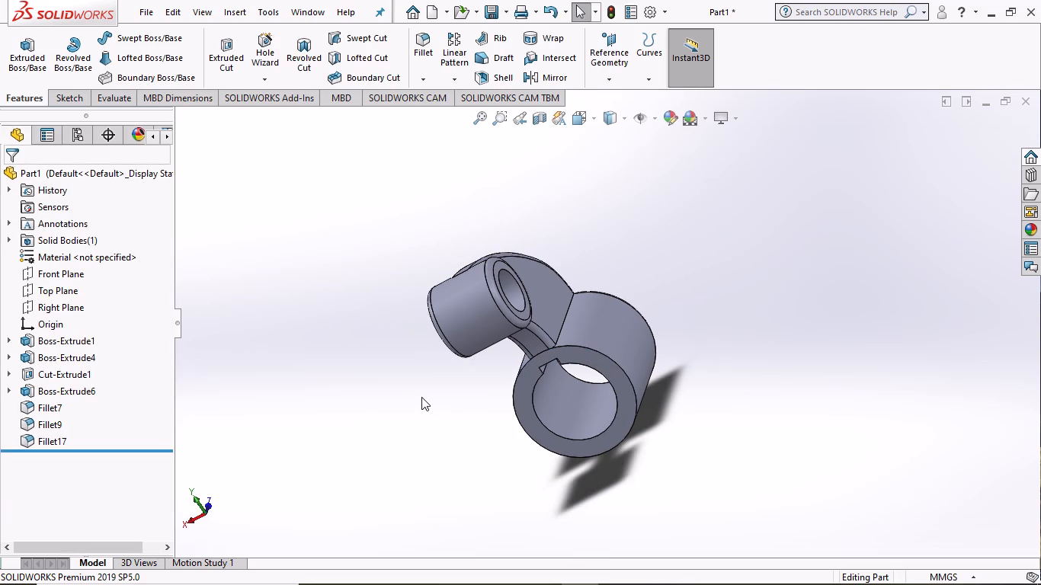
pyautogui.moveTo(427, 395); pyautogui.dragTo(640, 350, button='middle')
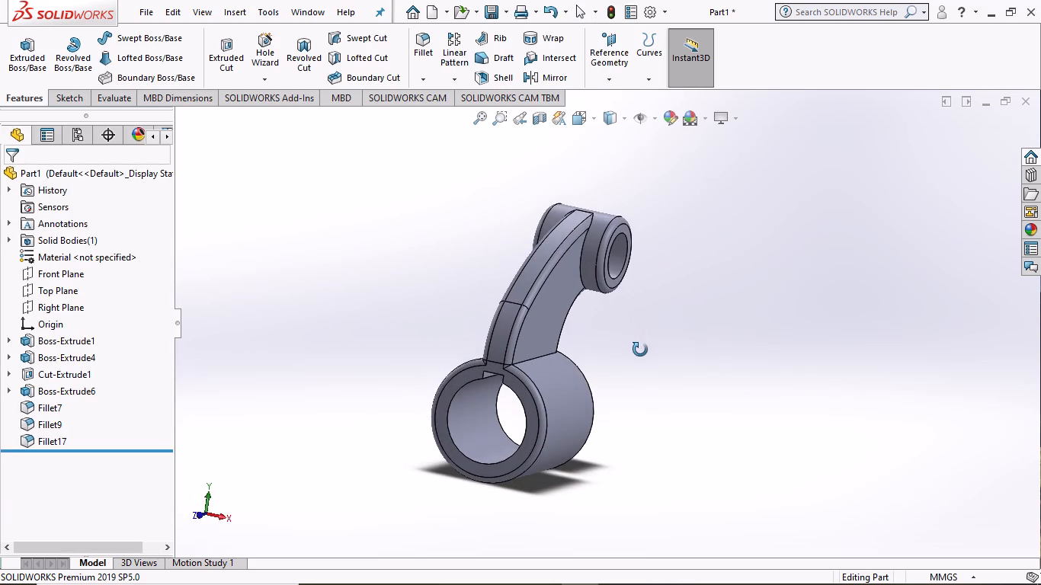
pyautogui.moveTo(640, 350); pyautogui.dragTo(632, 453, button='middle')
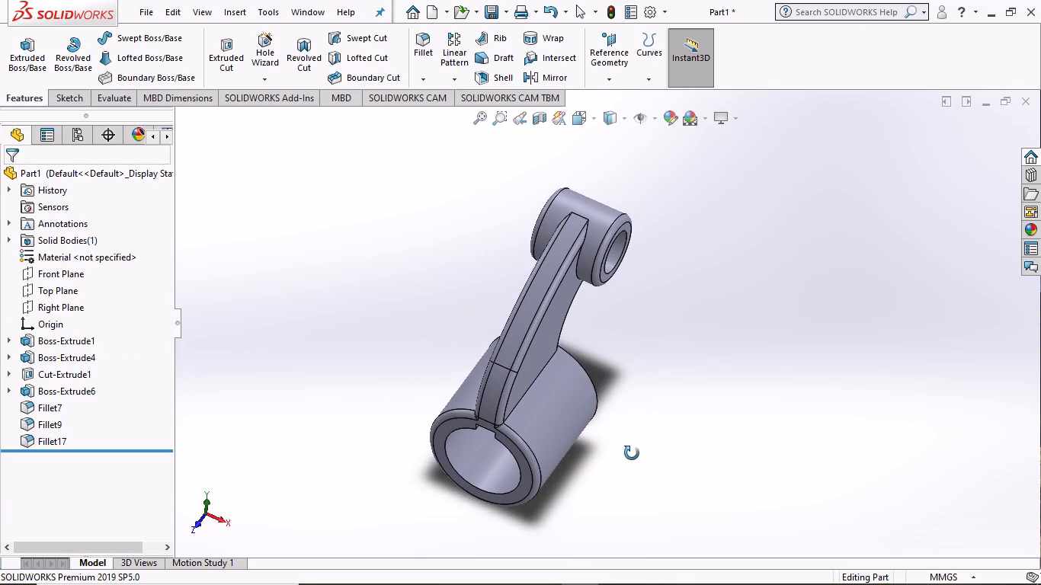
pyautogui.moveTo(632, 453); pyautogui.dragTo(583, 392, button='middle')
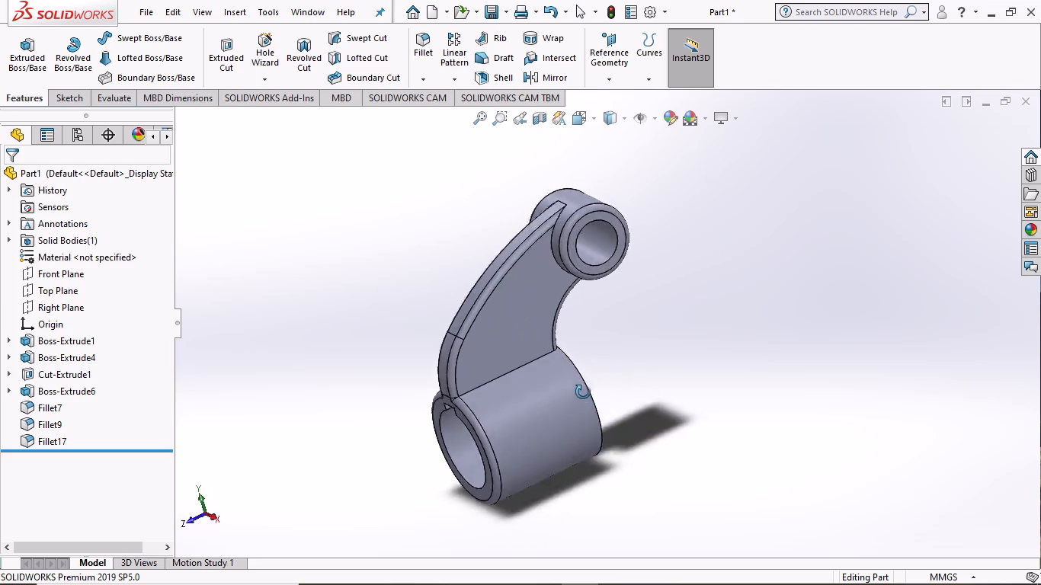
pyautogui.moveTo(583, 392); pyautogui.dragTo(601, 289, button='middle')
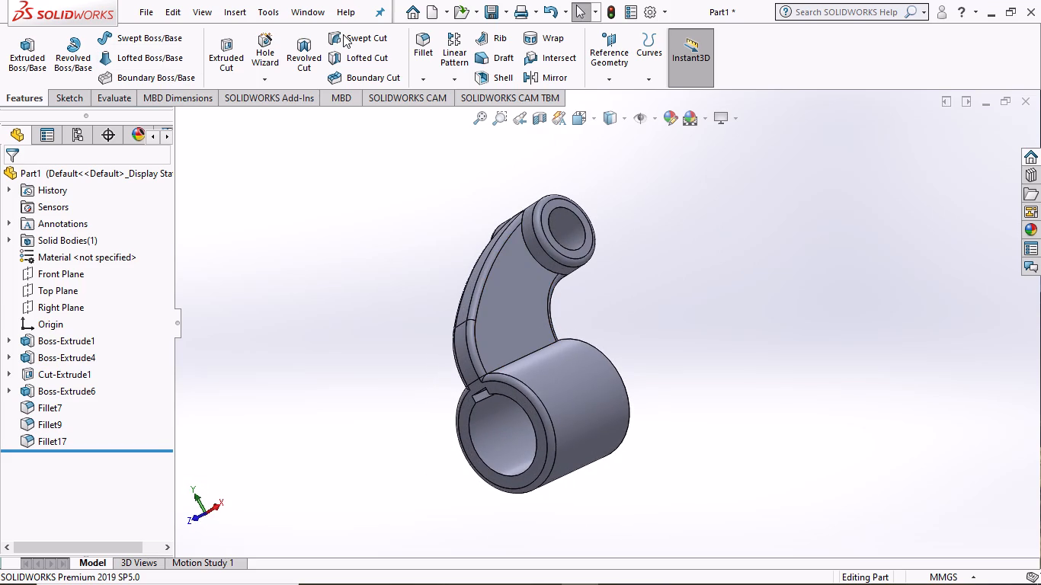
pyautogui.click(417, 45)
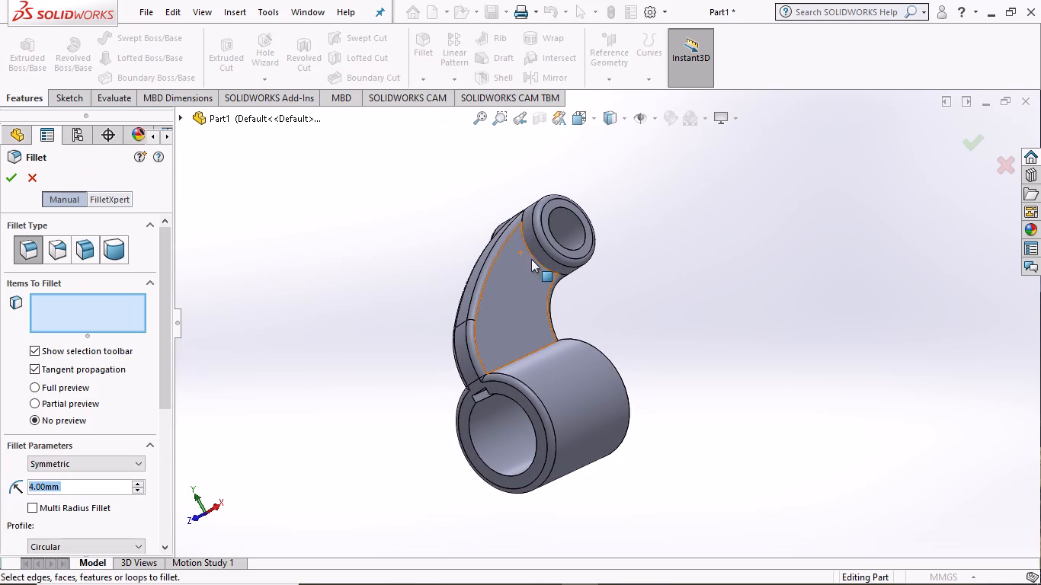
pyautogui.click(533, 257)
pyautogui.moveTo(330, 280); pyautogui.dragTo(406, 253, button='middle')
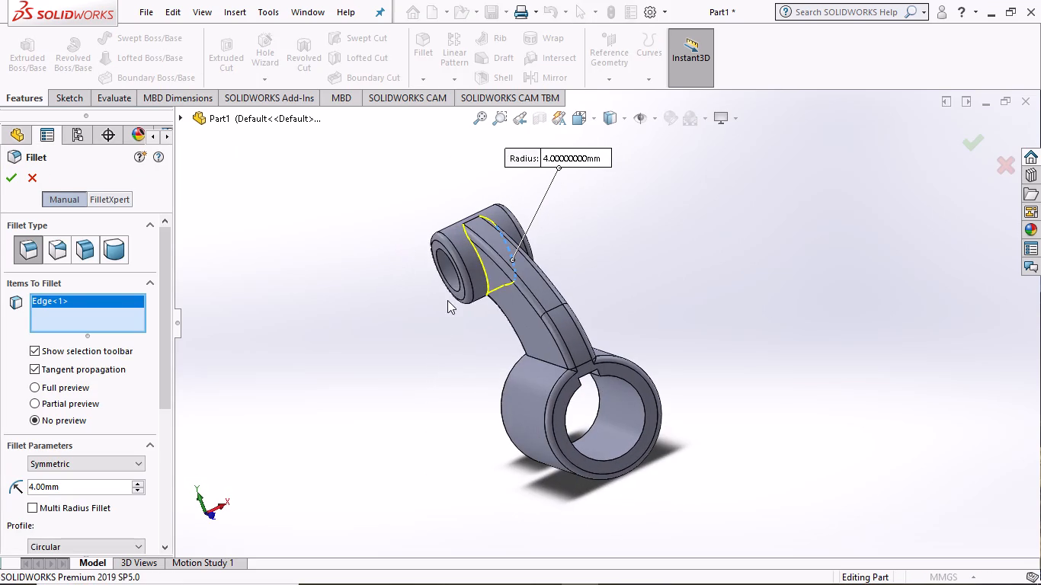
pyautogui.click(485, 276)
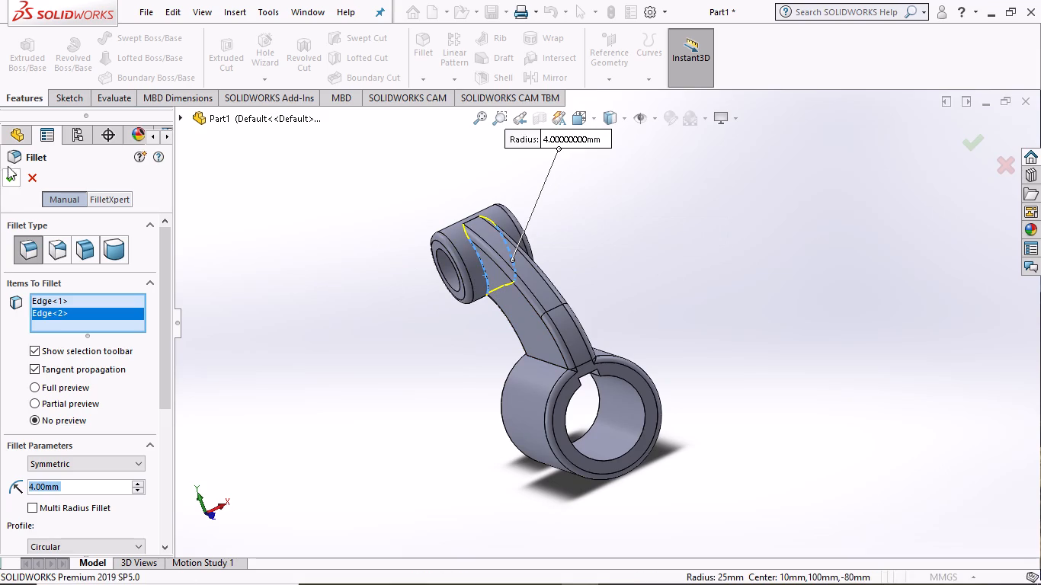
pyautogui.moveTo(9, 168); pyautogui.dragTo(9, 177)
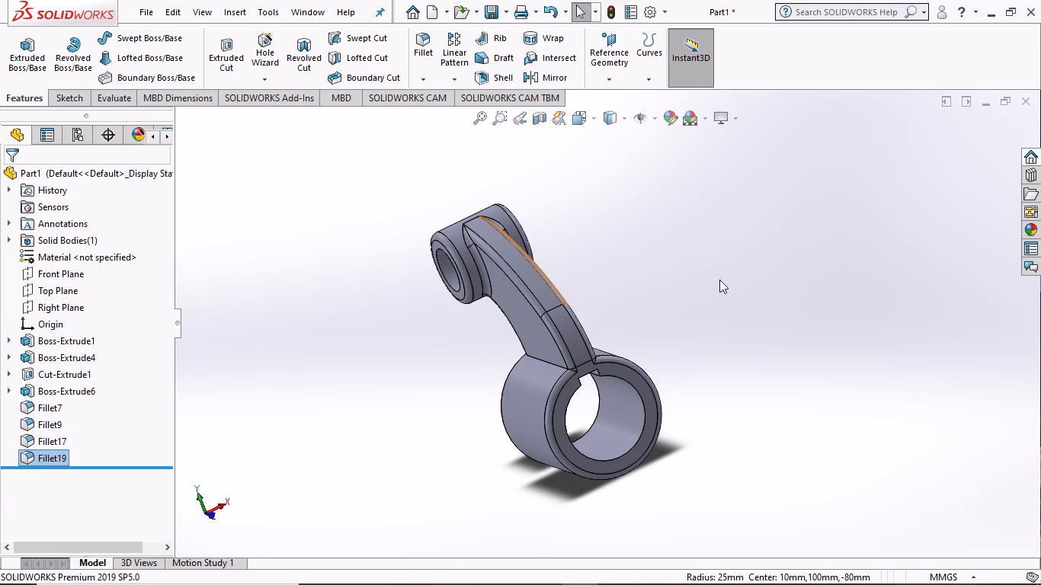
# Examine the filleted lever arm from several sides, checking both bosses and the arm's underside for edges still to round.
pyautogui.scroll(1, 704, 328)
pyautogui.moveTo(794, 363); pyautogui.dragTo(629, 452, button='middle')
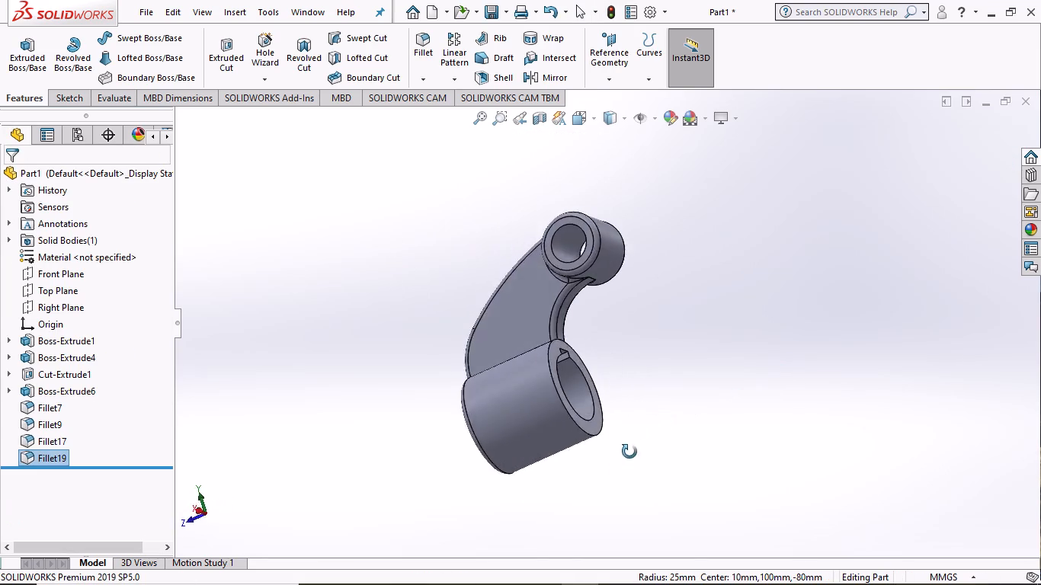
pyautogui.moveTo(629, 452); pyautogui.dragTo(441, 481, button='middle')
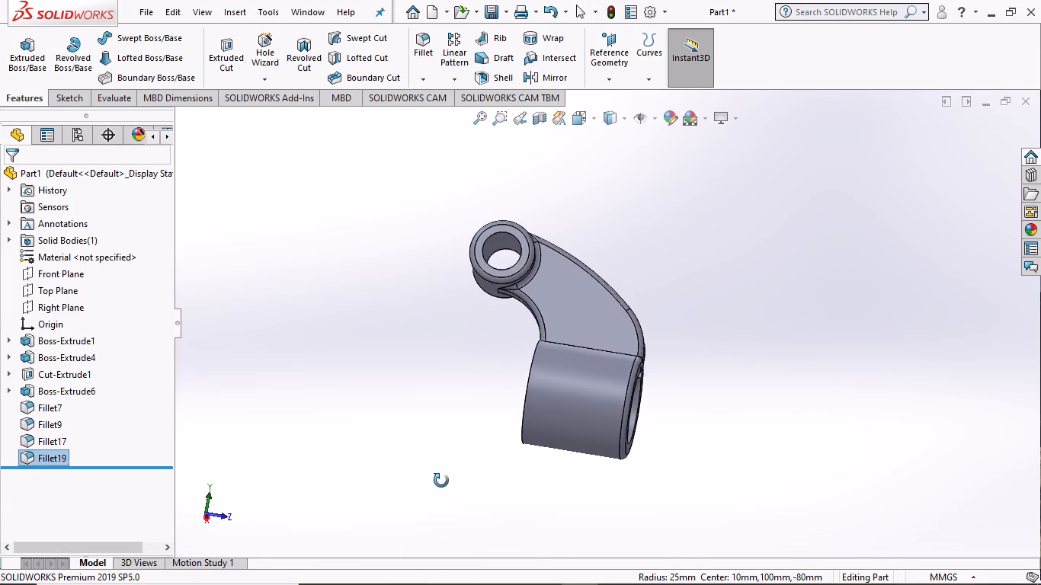
pyautogui.moveTo(441, 481); pyautogui.dragTo(429, 407, button='middle')
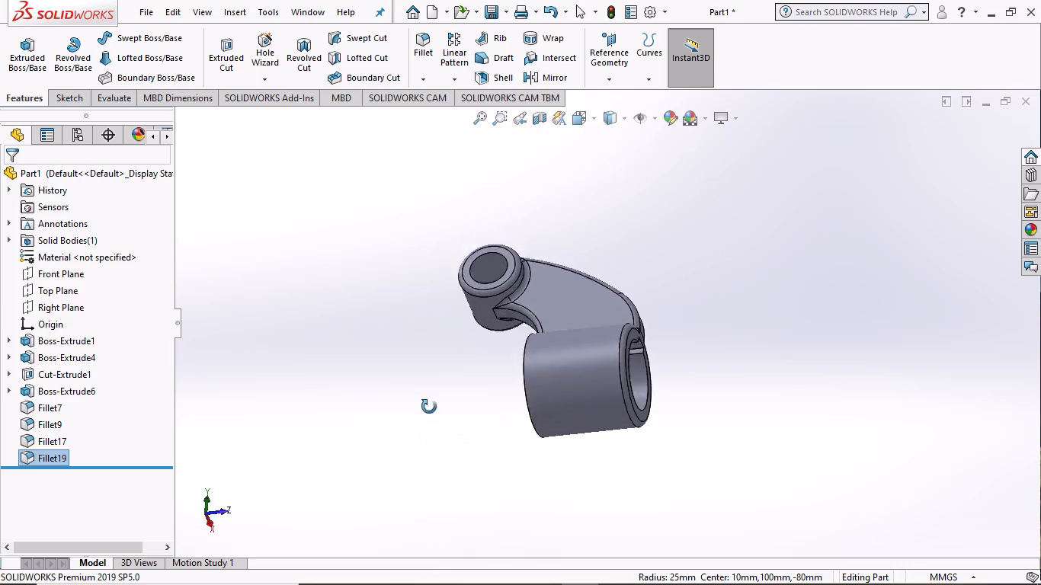
pyautogui.moveTo(429, 407); pyautogui.dragTo(422, 541, button='middle')
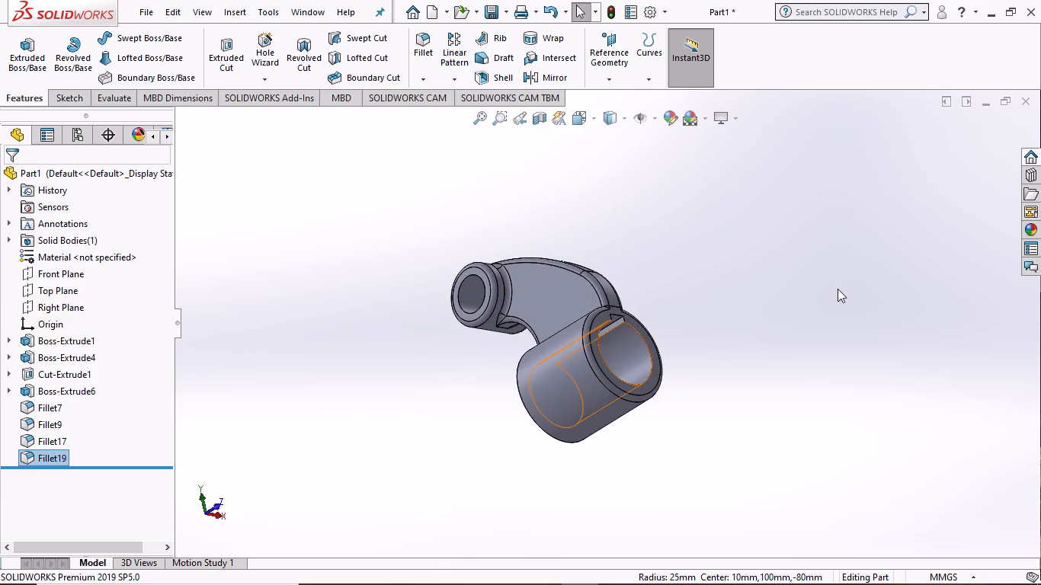
pyautogui.moveTo(842, 288); pyautogui.dragTo(909, 350, button='middle')
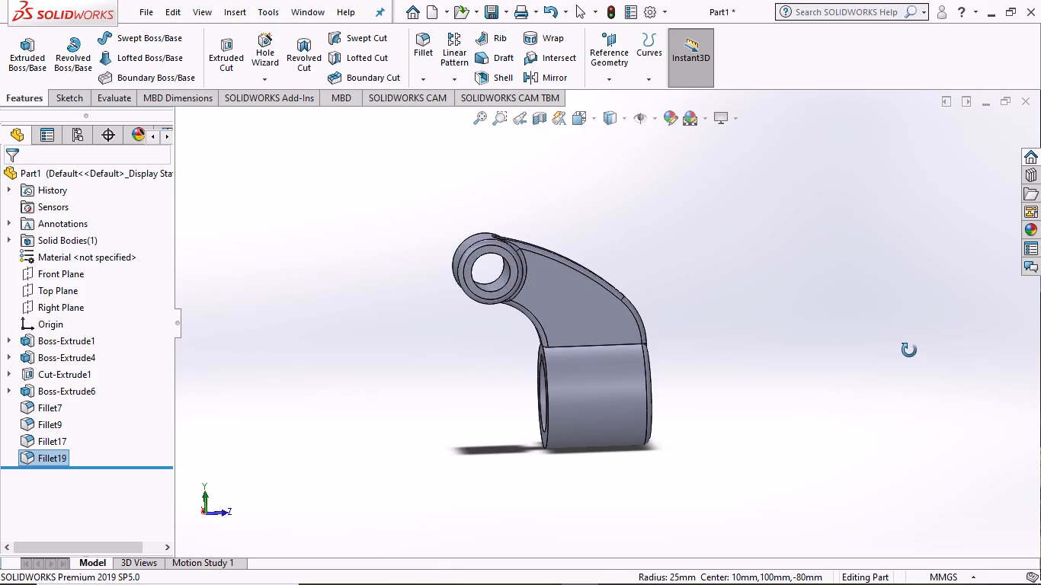
pyautogui.moveTo(909, 350); pyautogui.dragTo(879, 363, button='middle')
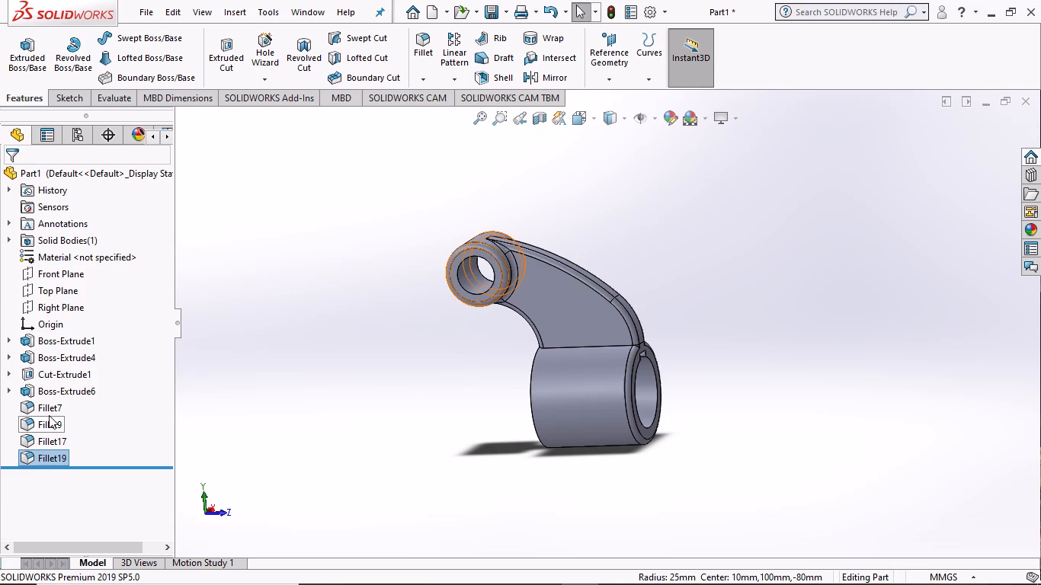
pyautogui.moveTo(404, 394); pyautogui.dragTo(508, 195, button='middle')
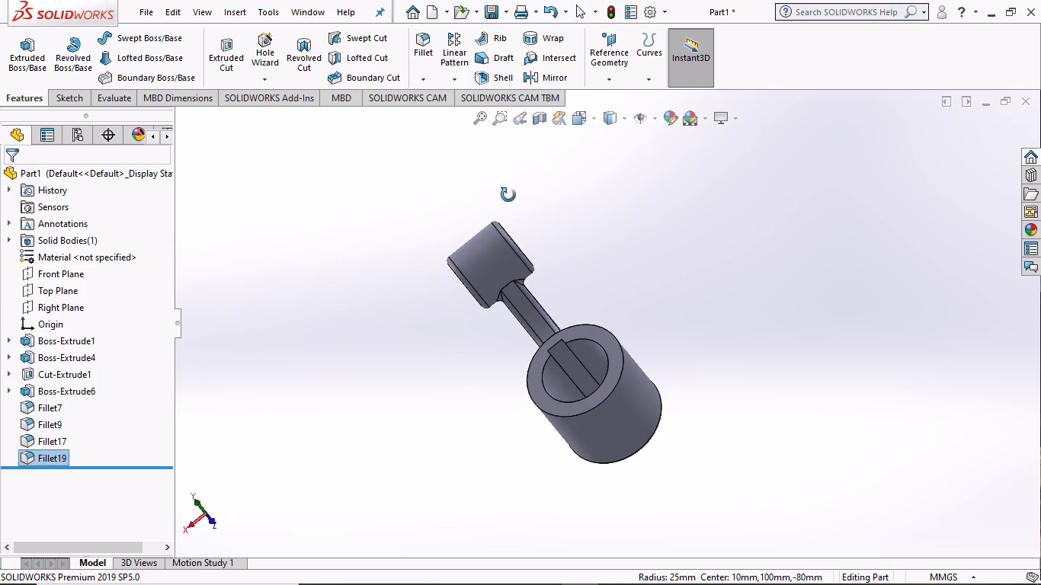
pyautogui.moveTo(508, 195); pyautogui.dragTo(508, 187, button='middle')
pyautogui.moveTo(459, 339); pyautogui.dragTo(461, 481, button='middle')
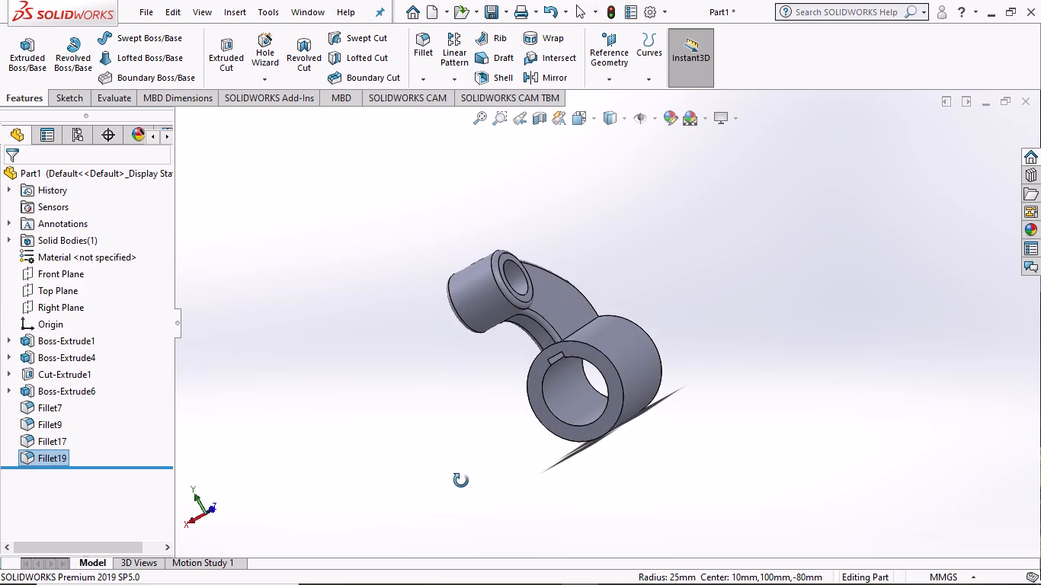
pyautogui.moveTo(461, 481); pyautogui.dragTo(482, 257, button='middle')
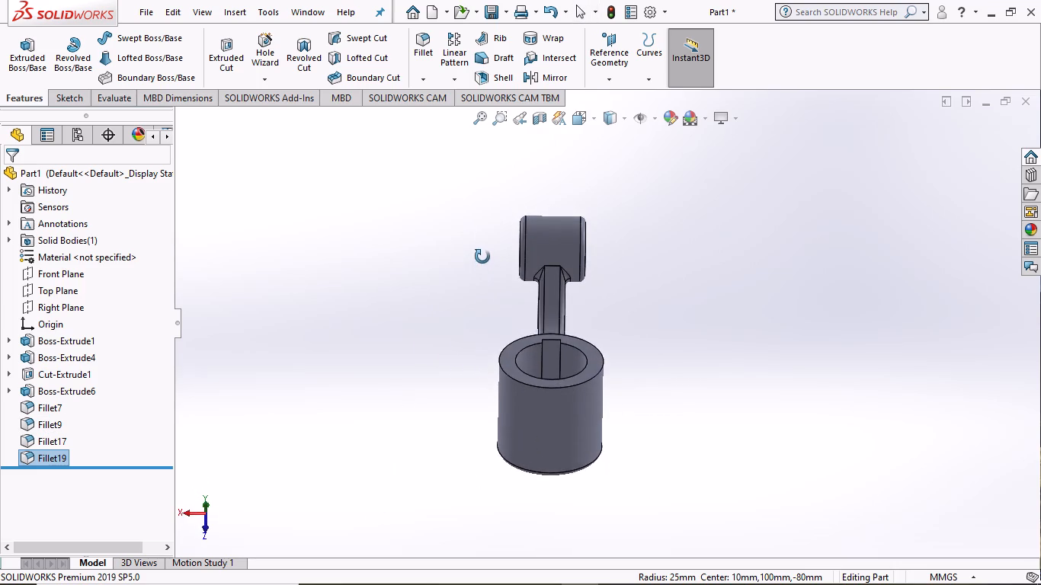
pyautogui.moveTo(482, 257); pyautogui.dragTo(537, 458, button='middle')
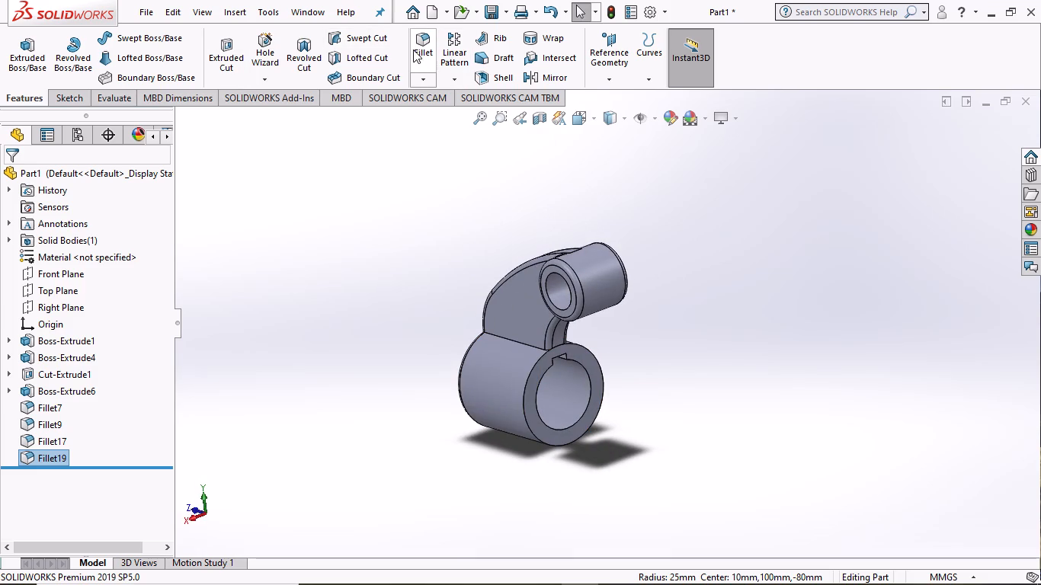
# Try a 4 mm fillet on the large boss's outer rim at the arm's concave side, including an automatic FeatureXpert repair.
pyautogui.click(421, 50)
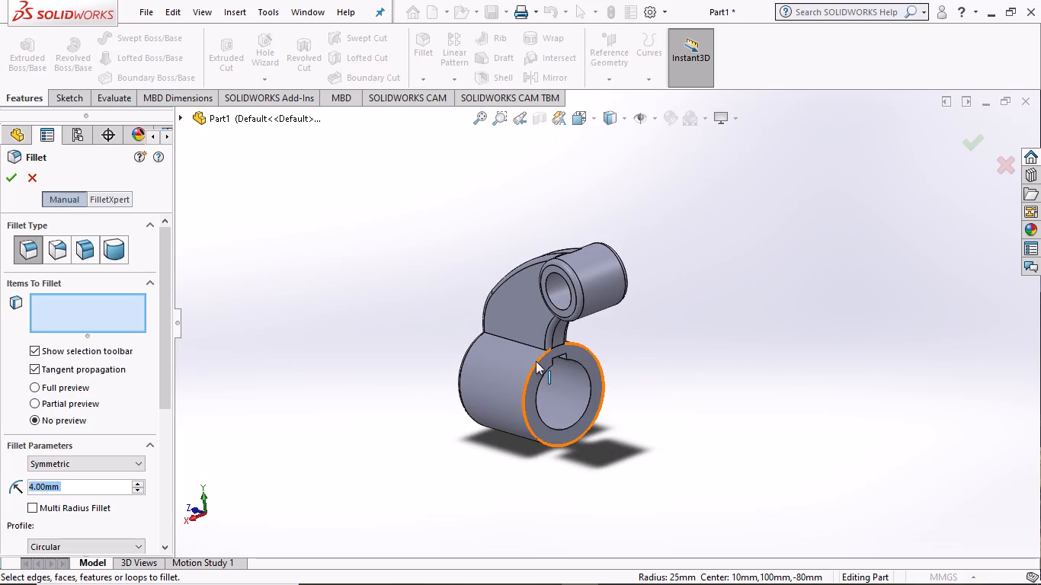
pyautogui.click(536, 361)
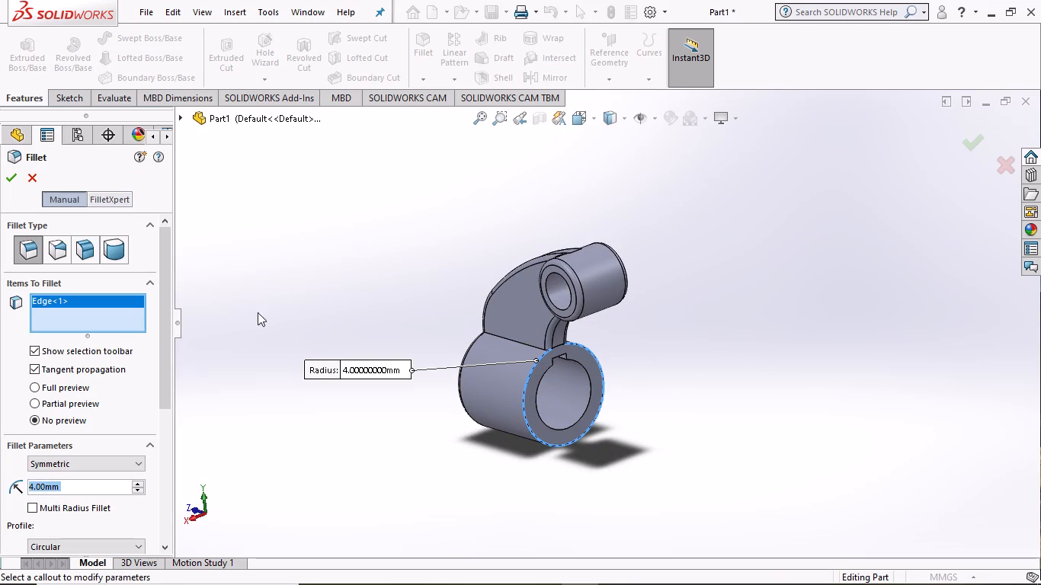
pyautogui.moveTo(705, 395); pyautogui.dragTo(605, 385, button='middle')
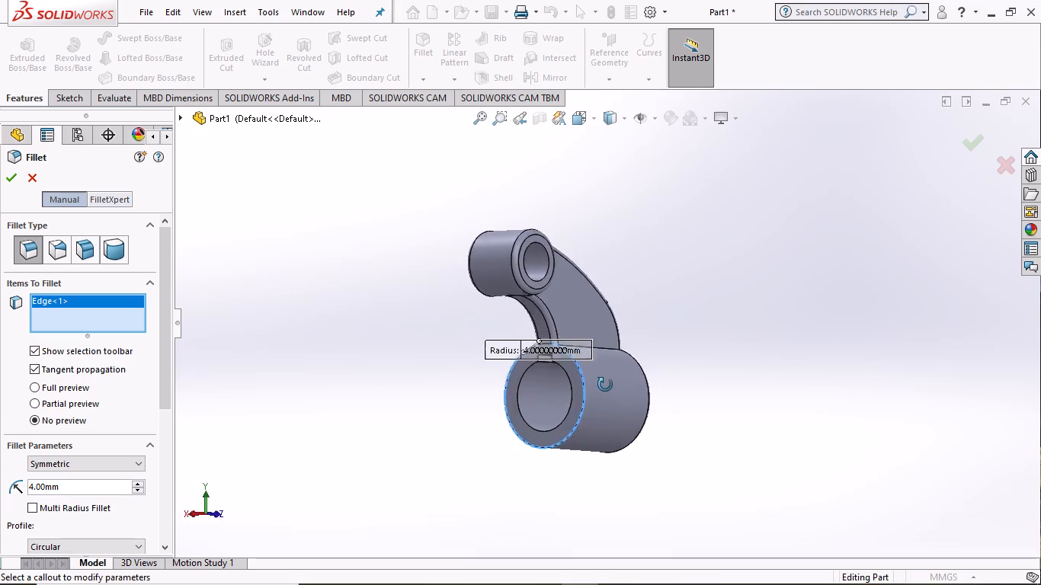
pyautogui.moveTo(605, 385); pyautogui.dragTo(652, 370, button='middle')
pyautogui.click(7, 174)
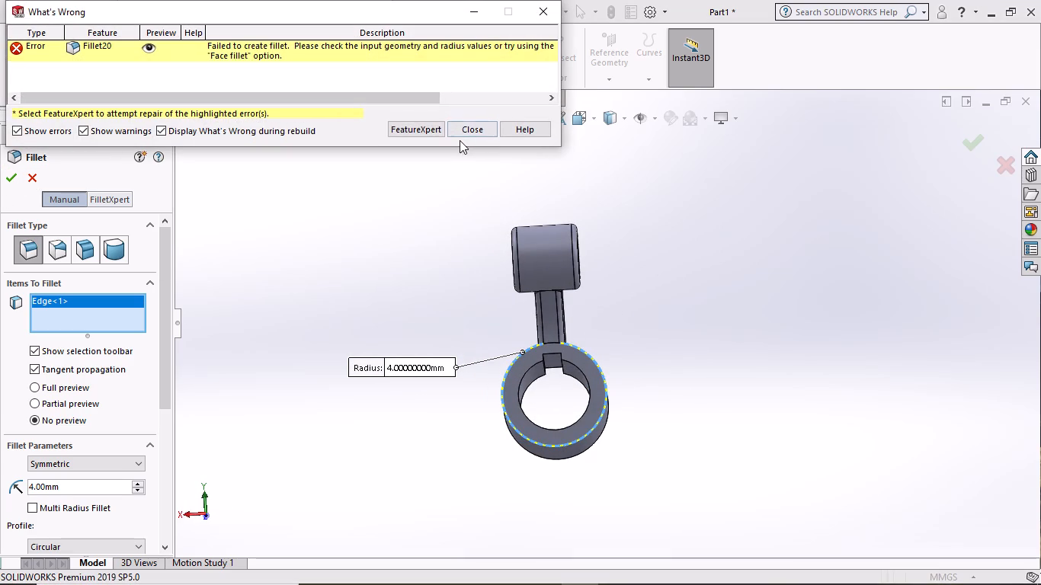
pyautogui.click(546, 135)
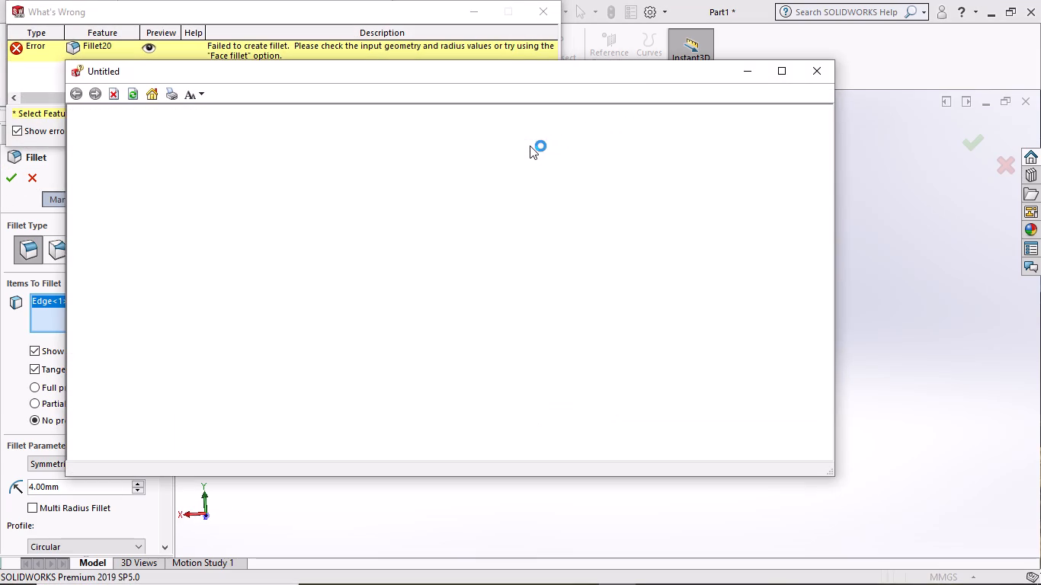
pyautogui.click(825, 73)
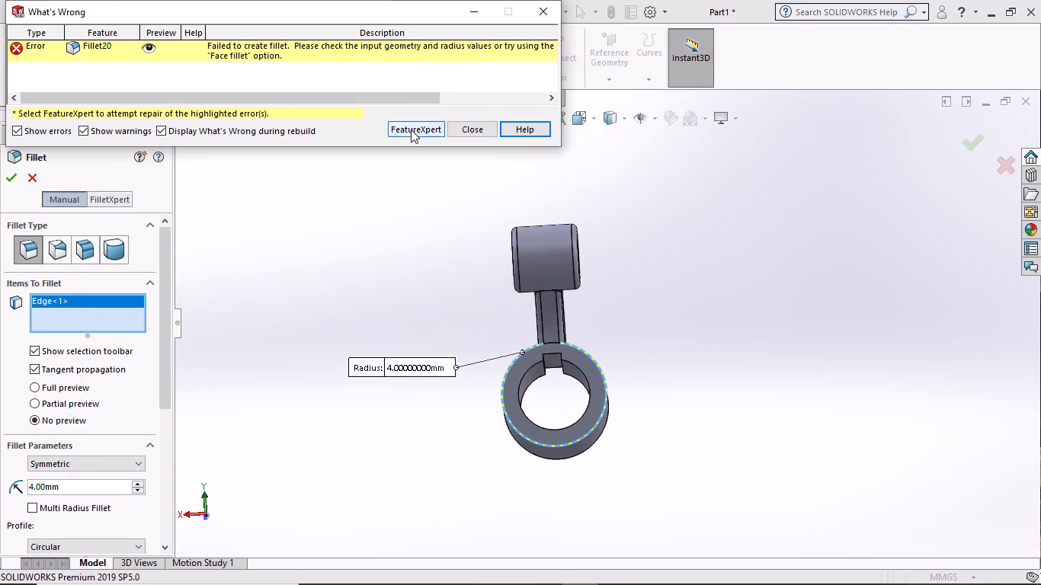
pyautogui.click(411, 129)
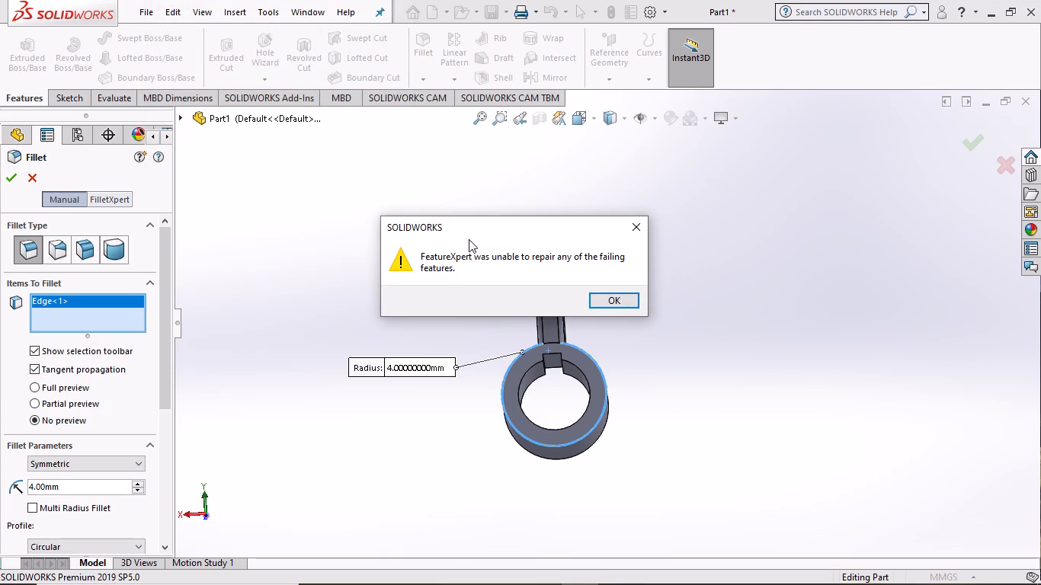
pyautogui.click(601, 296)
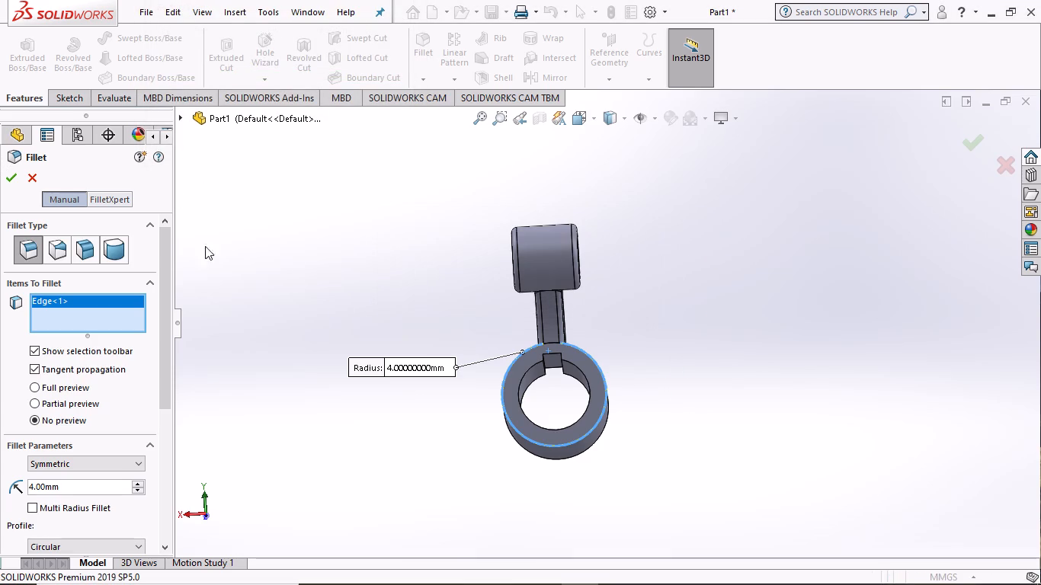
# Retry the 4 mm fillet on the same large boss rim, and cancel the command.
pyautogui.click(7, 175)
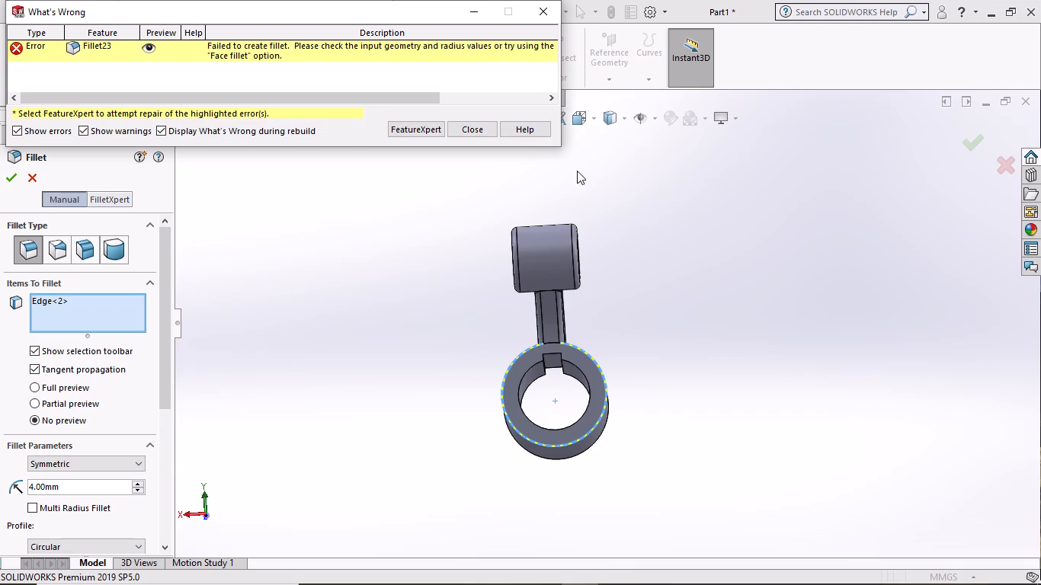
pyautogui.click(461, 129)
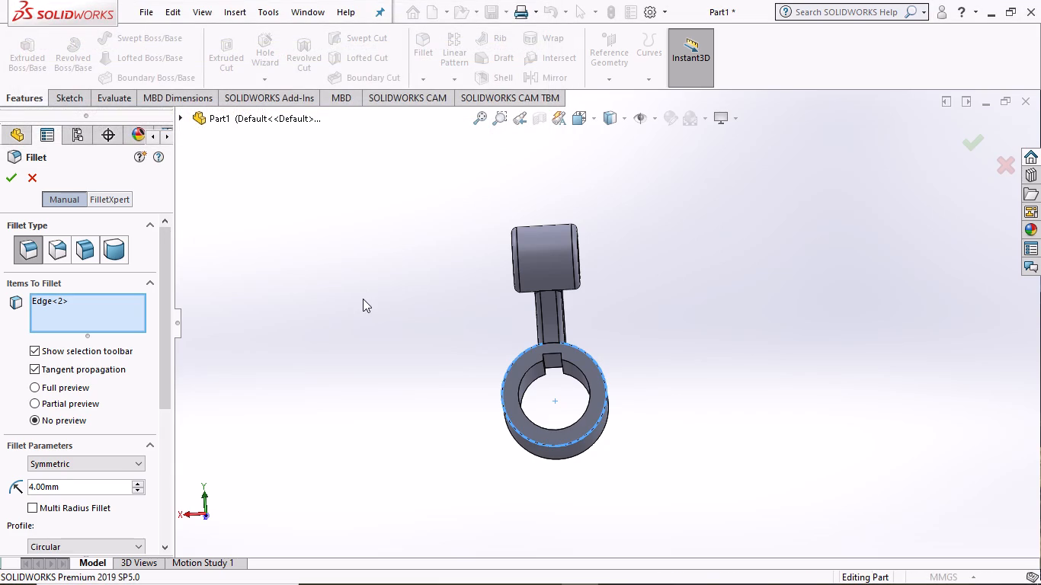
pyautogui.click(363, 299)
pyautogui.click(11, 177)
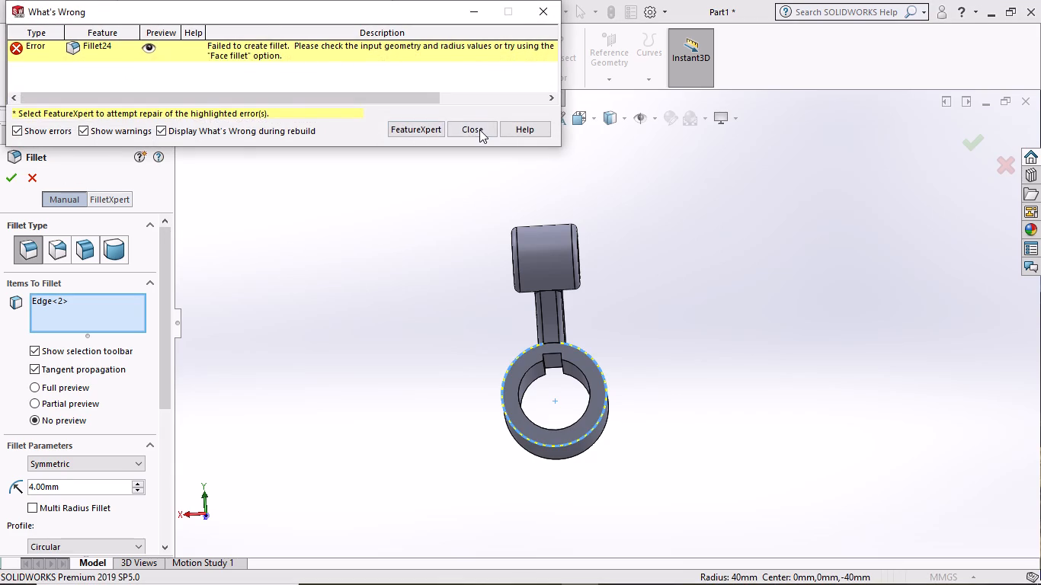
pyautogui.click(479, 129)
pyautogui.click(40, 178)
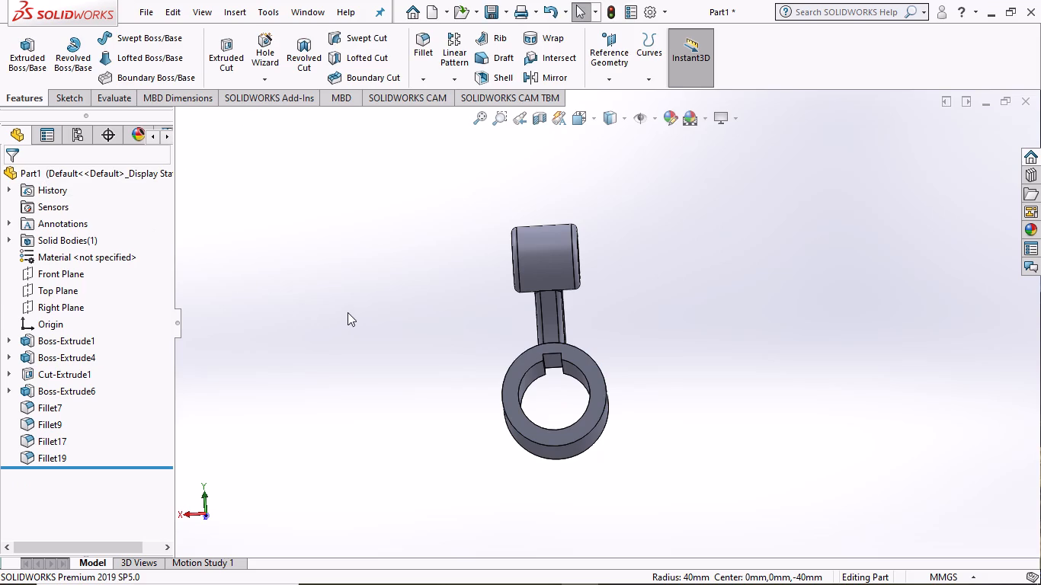
# Examine the lever arm from several sides and closer up, checking the fillets on the arm and both bosses.
pyautogui.moveTo(348, 312); pyautogui.dragTo(399, 414, button='middle')
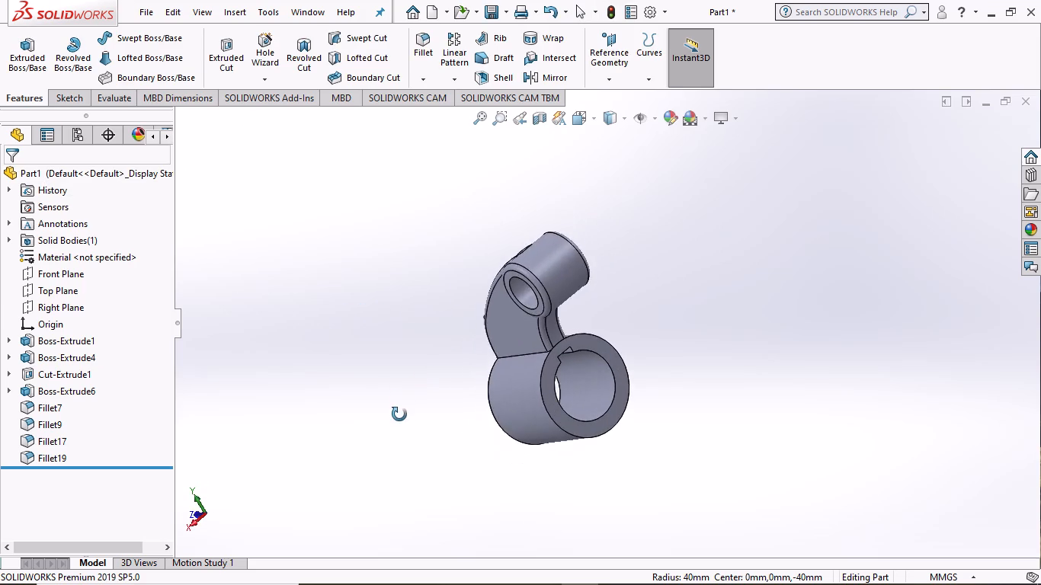
pyautogui.moveTo(399, 414); pyautogui.dragTo(604, 446, button='middle')
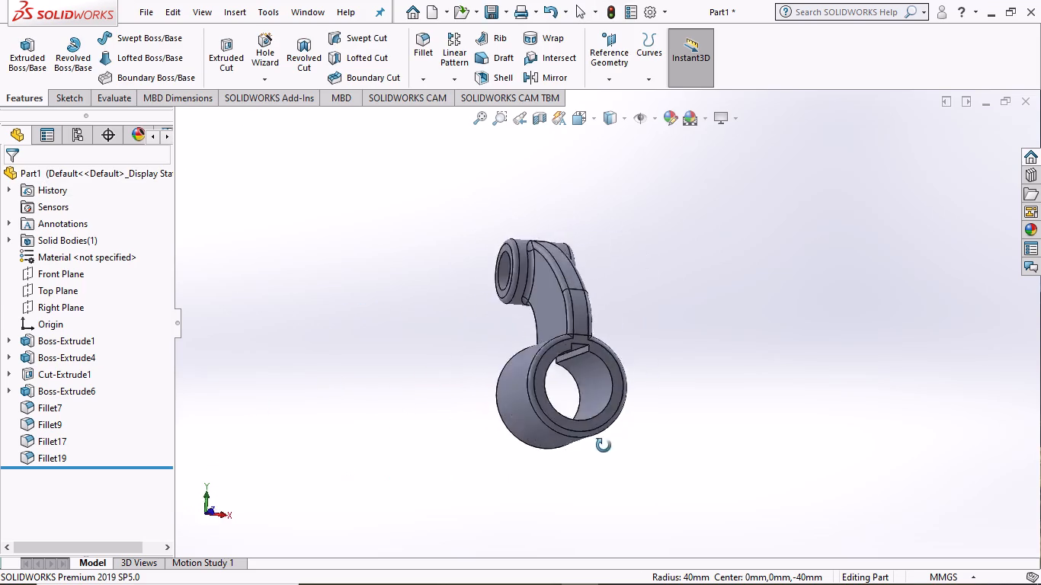
pyautogui.moveTo(604, 446); pyautogui.dragTo(623, 441, button='middle')
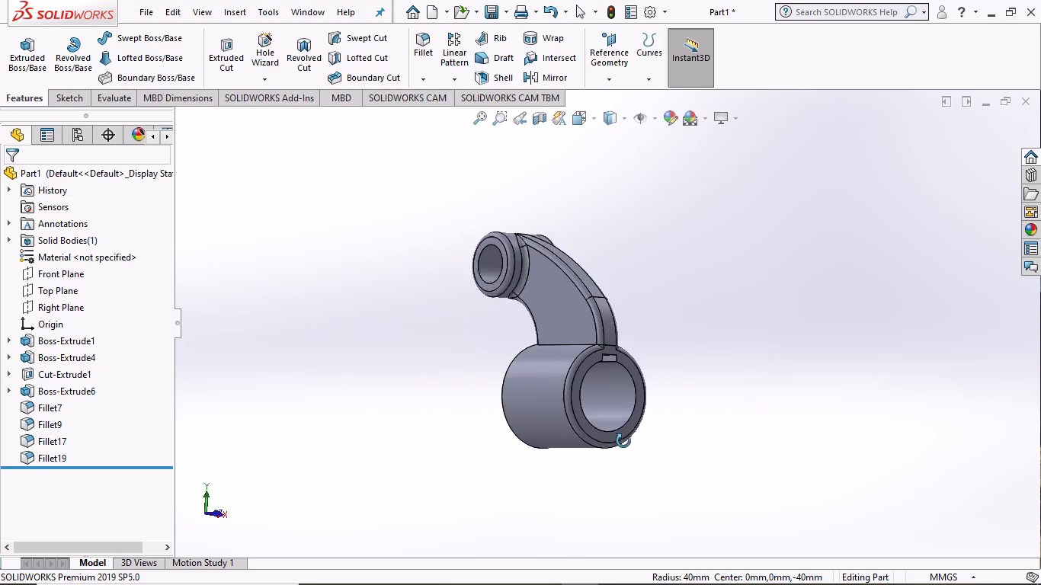
pyautogui.moveTo(623, 441); pyautogui.dragTo(478, 441, button='middle')
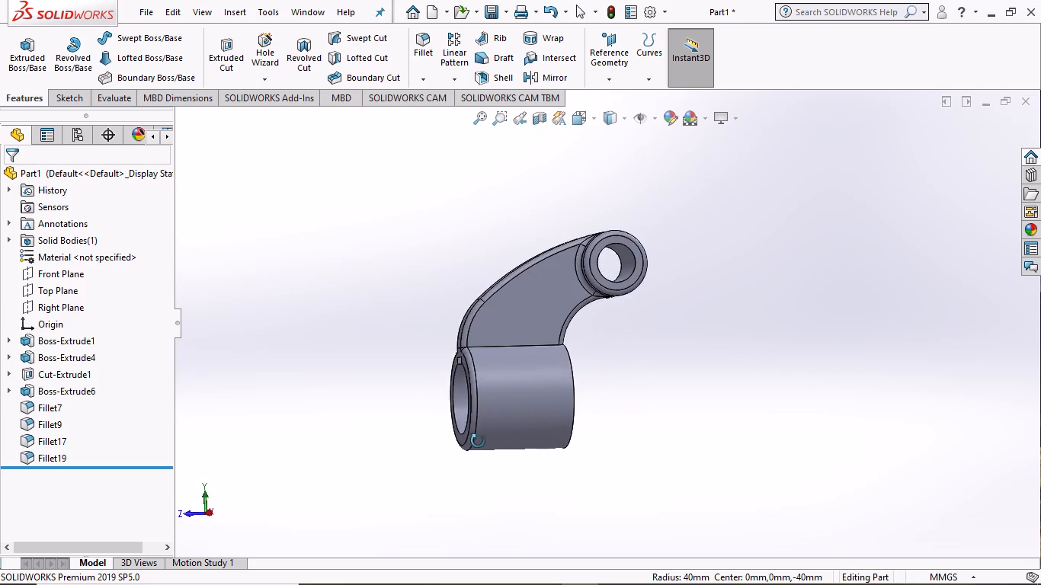
pyautogui.moveTo(478, 441); pyautogui.dragTo(462, 444, button='middle')
pyautogui.moveTo(456, 203); pyautogui.dragTo(481, 325, button='middle')
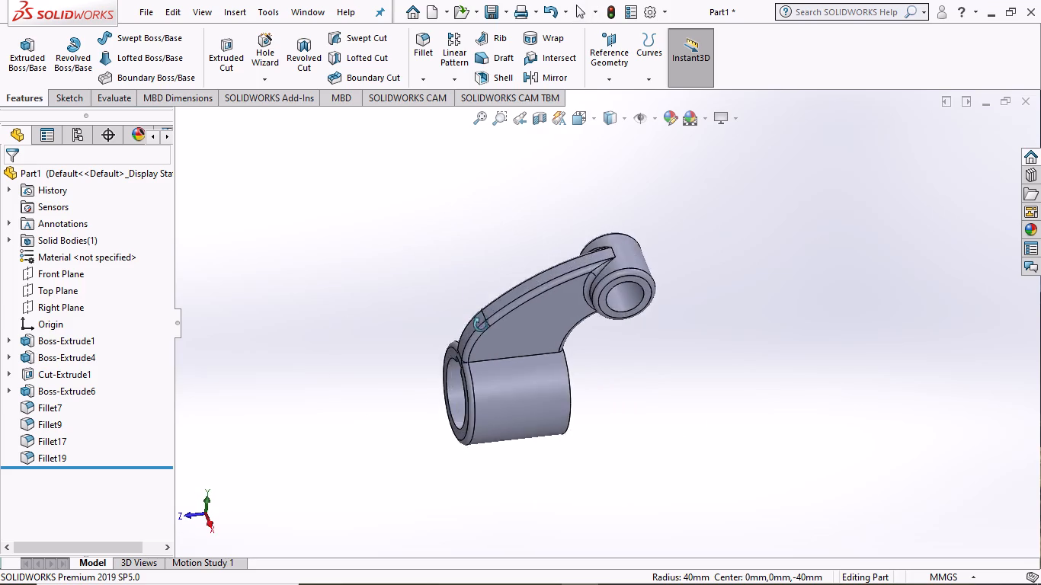
pyautogui.moveTo(481, 325); pyautogui.dragTo(617, 540, button='middle')
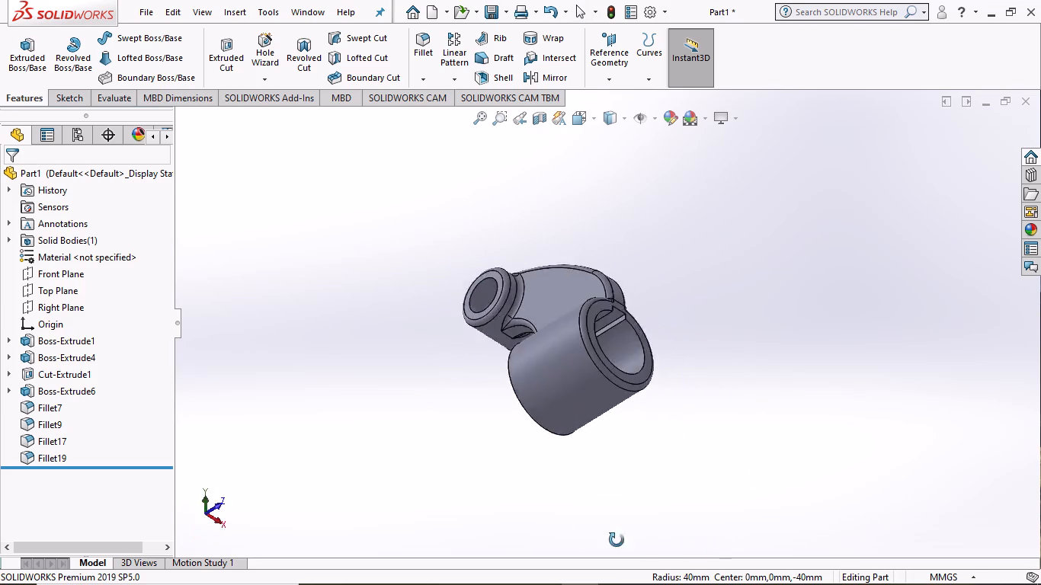
pyautogui.moveTo(617, 540); pyautogui.dragTo(465, 491, button='middle')
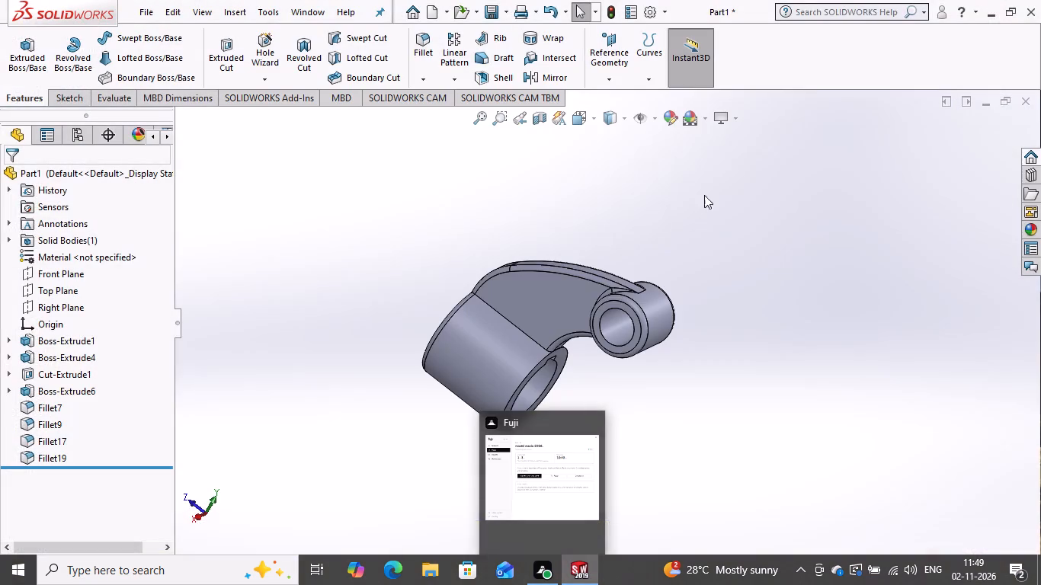
pyautogui.scroll(-1, 510, 318)
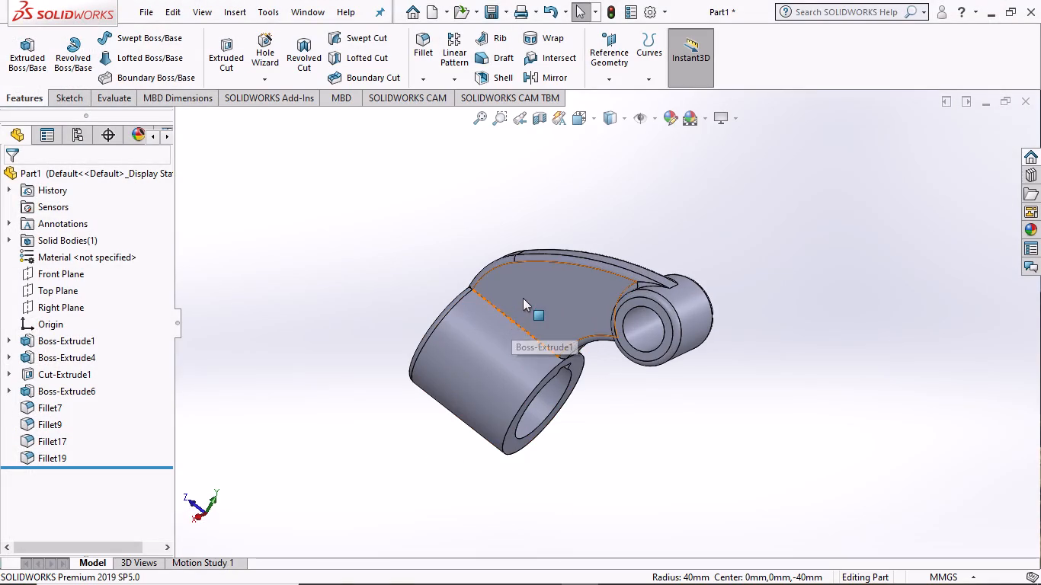
pyautogui.scroll(-1, 523, 298)
pyautogui.scroll(-1, 674, 396)
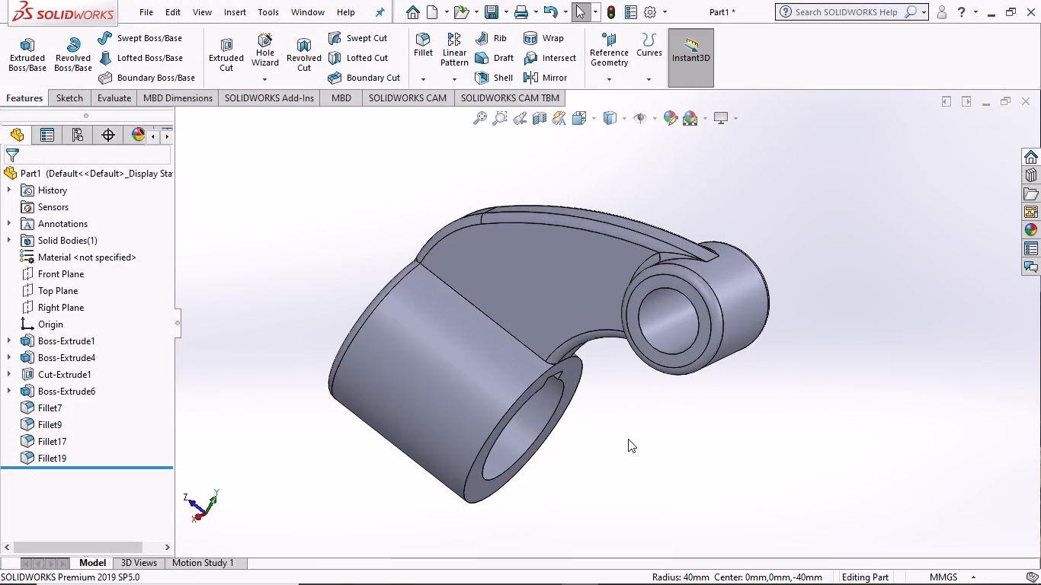
pyautogui.scroll(1, 628, 439)
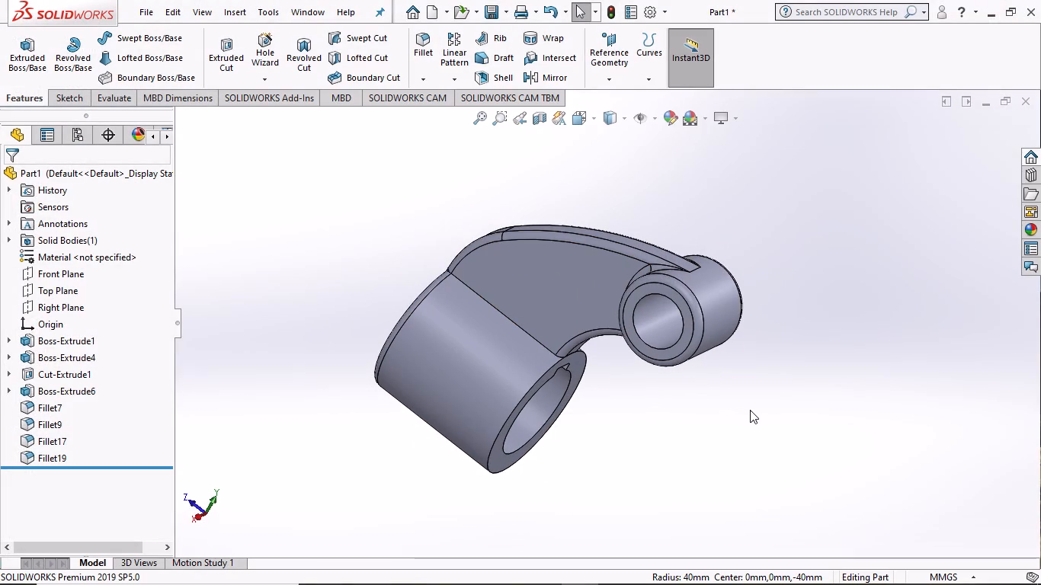
# Save the part in the Desktop's internship folder under the name "mmodel mania 20026".
pyautogui.hotkey('ctrl', 's')
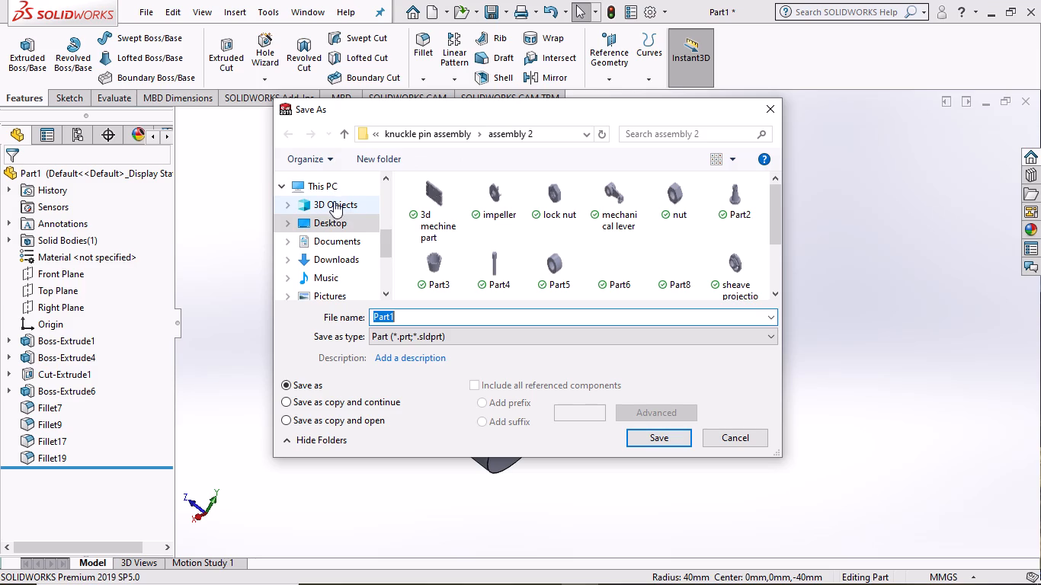
pyautogui.click(322, 221)
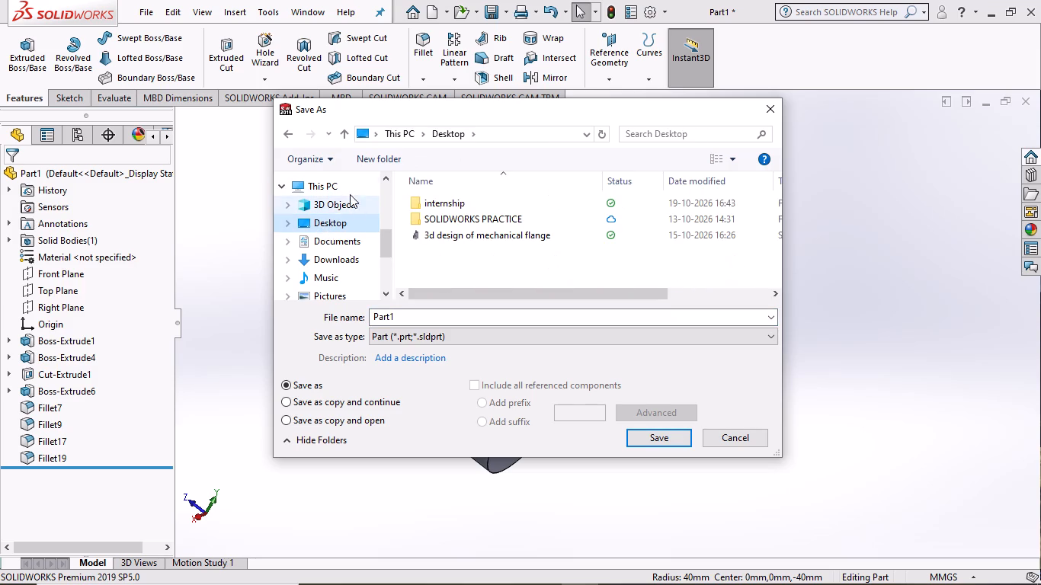
pyautogui.doubleClick(450, 205)
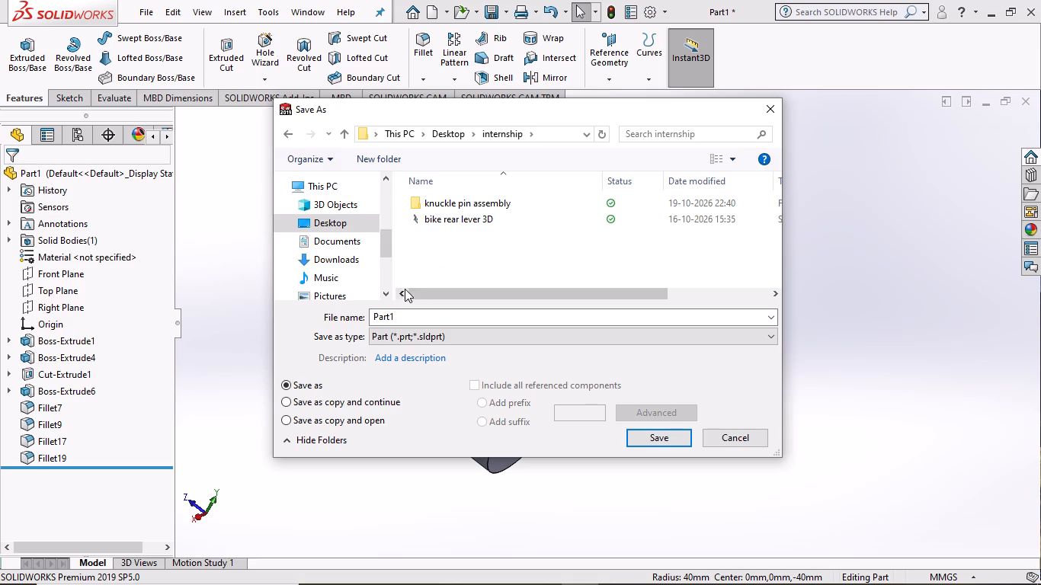
pyautogui.click(401, 321)
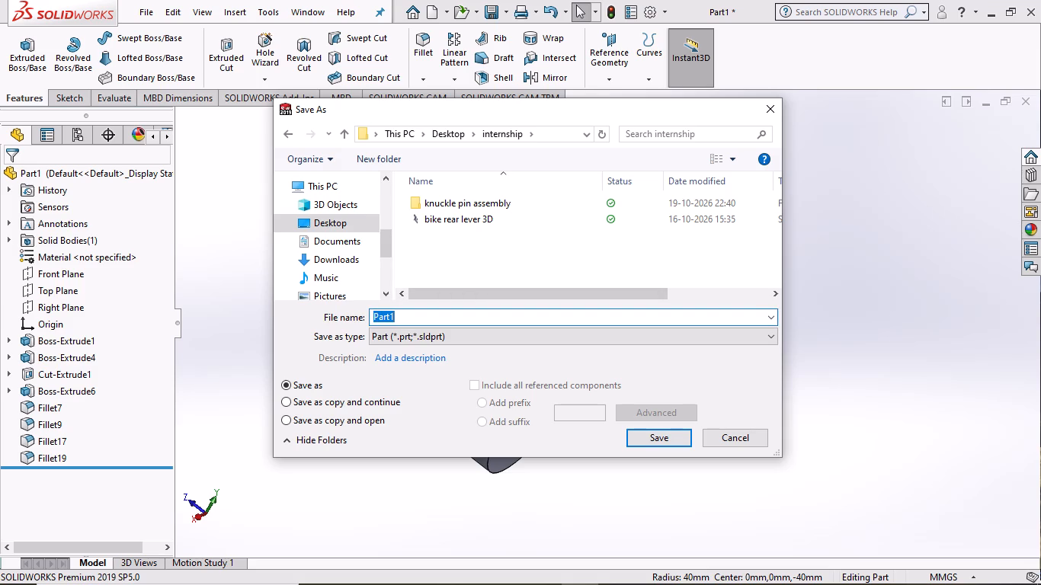
pyautogui.press('BackSpace')
pyautogui.press('m')
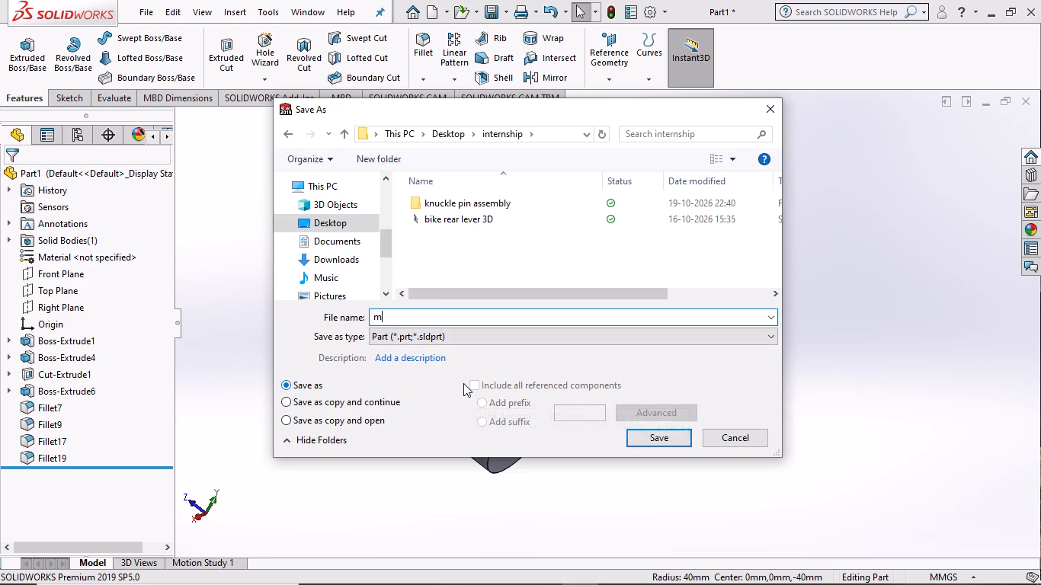
pyautogui.write('model mania 20026')
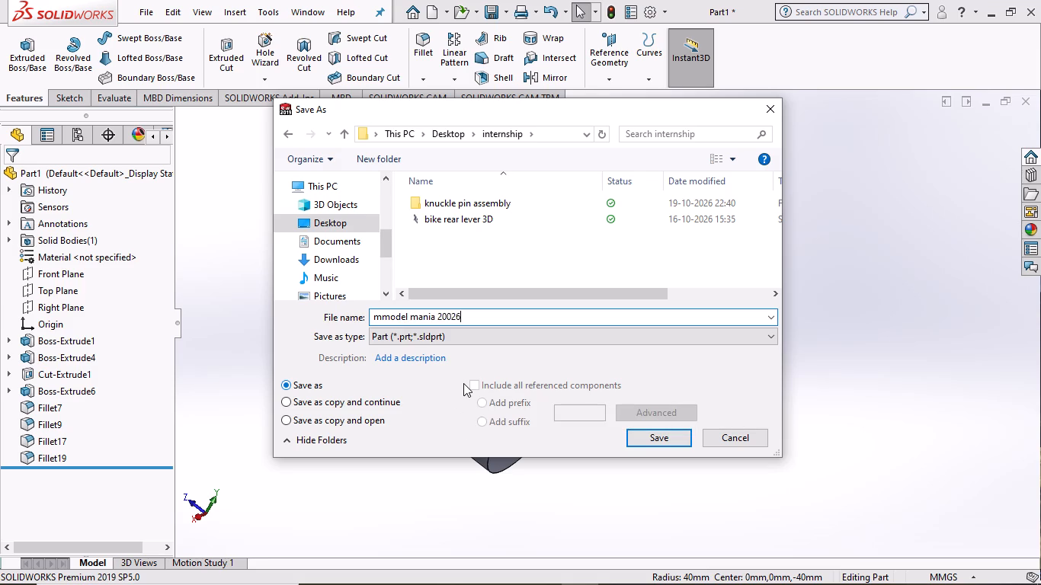
pyautogui.click(668, 435)
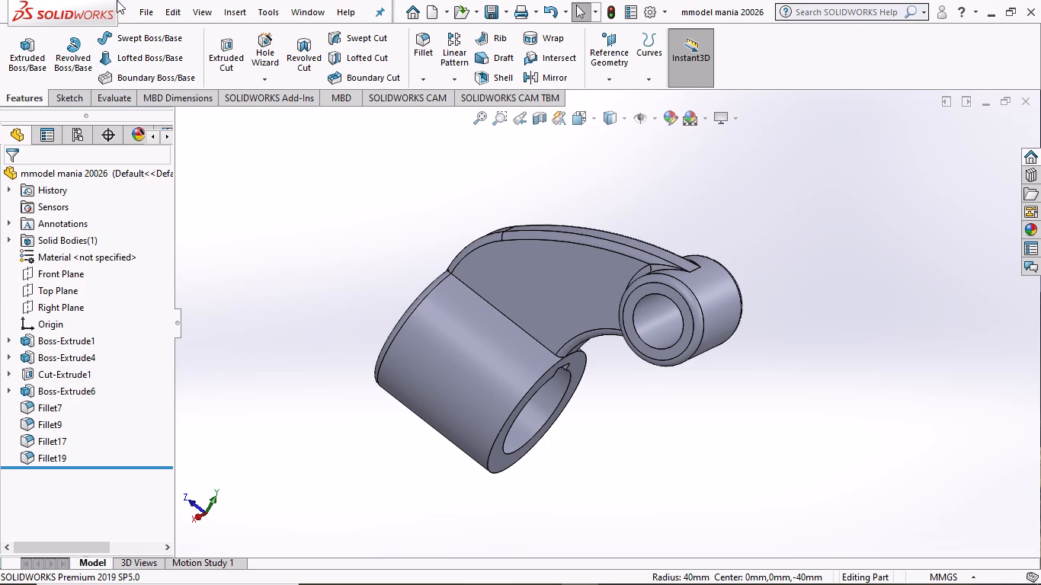
# Make a drawing from the part on a standard A0 (ISO) sheet with the sheet format displayed.
pyautogui.click(136, 8)
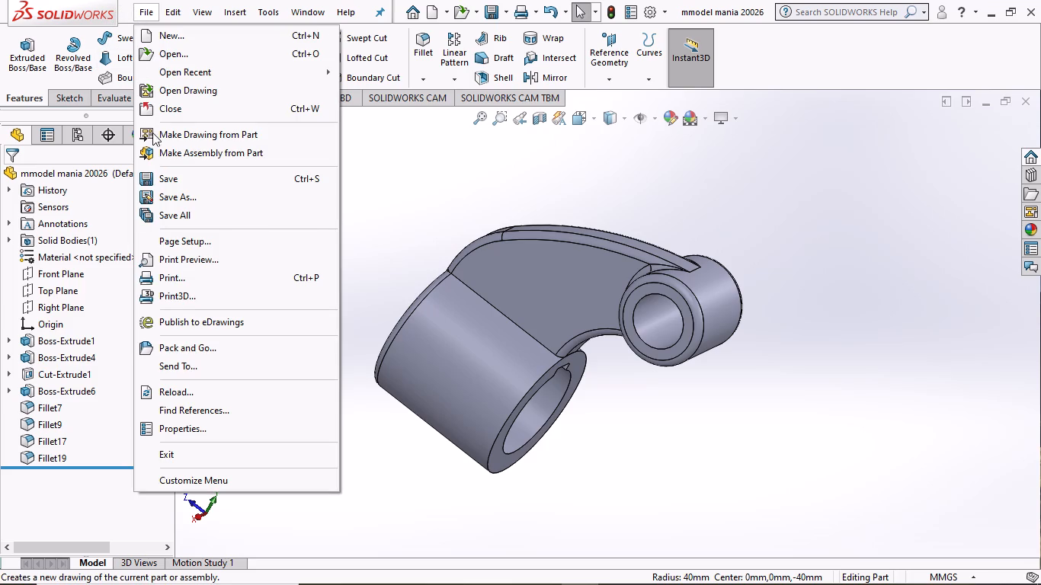
pyautogui.click(166, 133)
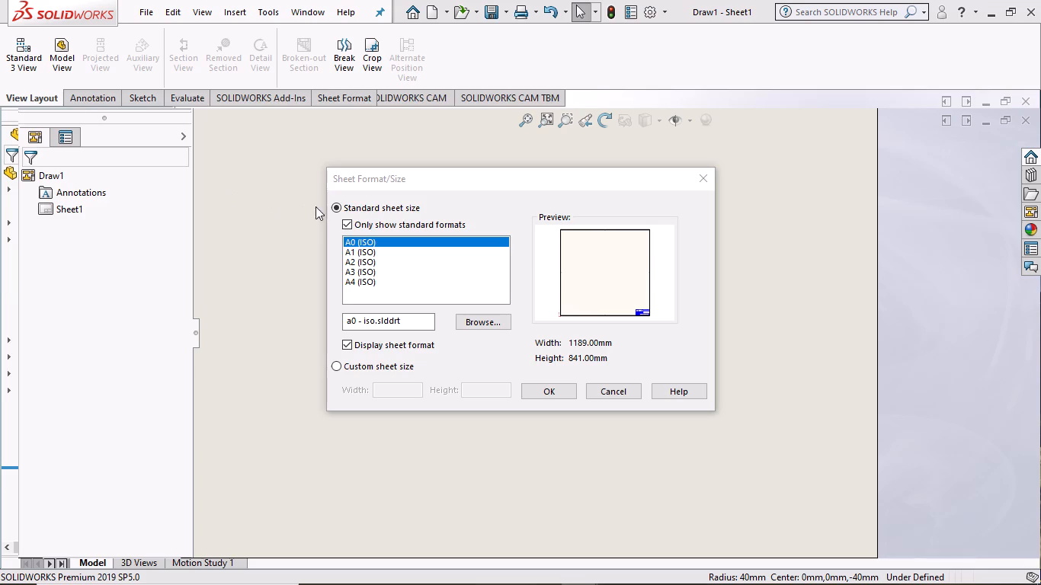
pyautogui.click(558, 389)
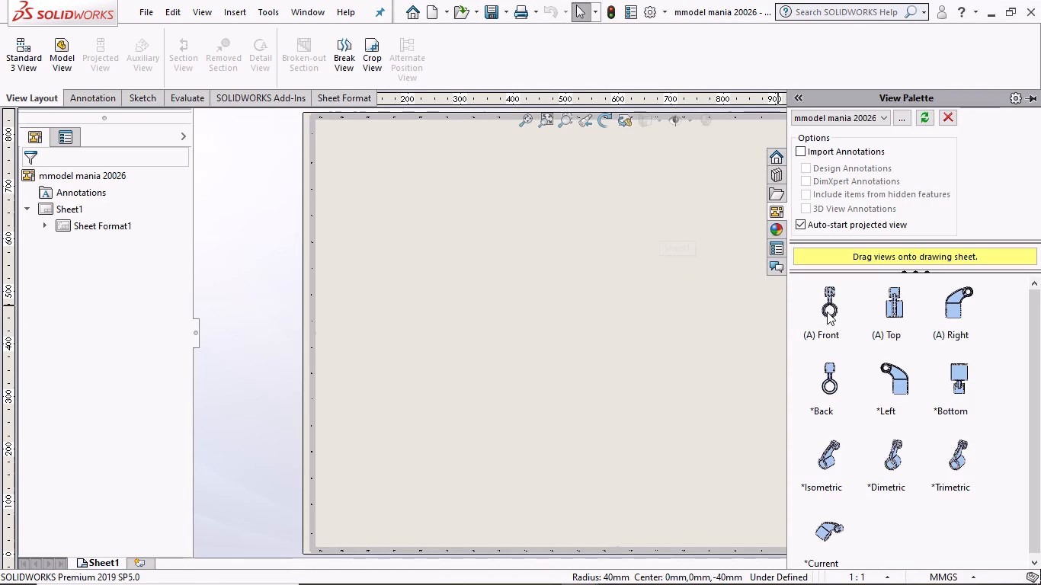
# Place the lever arm's front view near the middle of the A0 sheet as the parent view.
pyautogui.moveTo(827, 312); pyautogui.dragTo(594, 328)
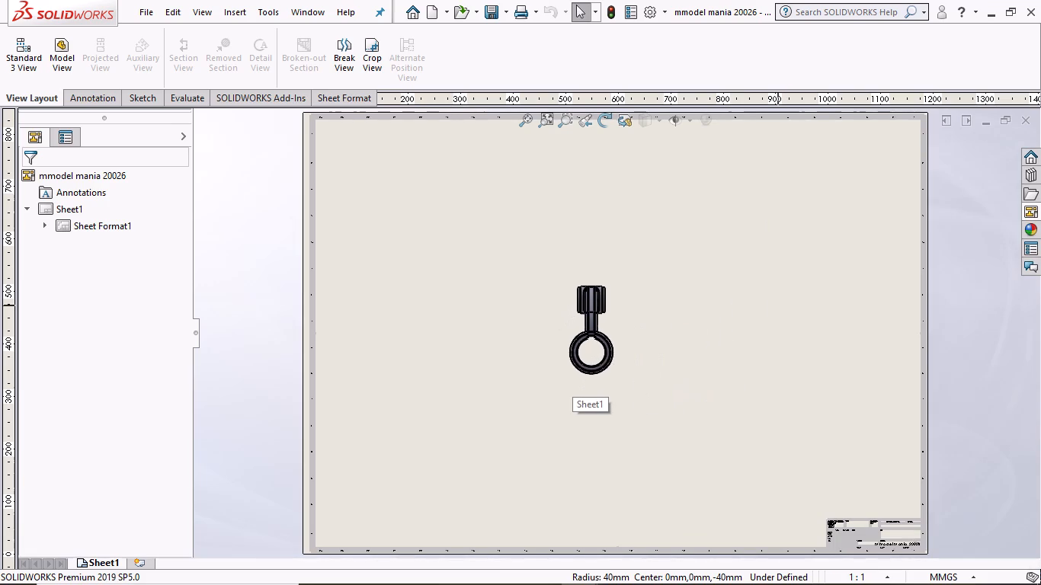
pyautogui.moveTo(594, 328); pyautogui.dragTo(607, 341)
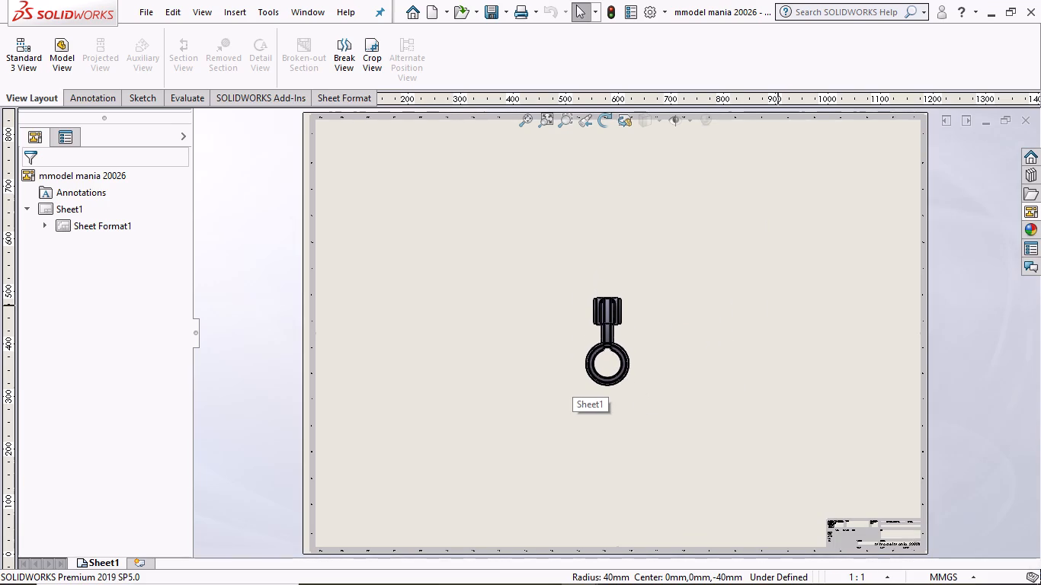
pyautogui.moveTo(607, 341); pyautogui.dragTo(611, 340)
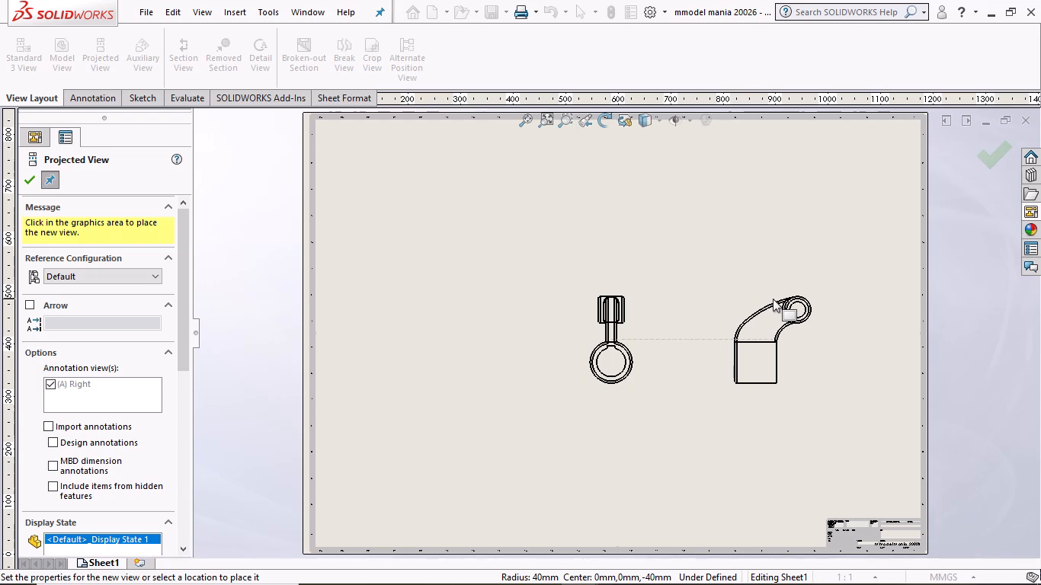
# Project four views from the front view: one to its right, one directly below, and pictorial views at its lower left and upper right.
pyautogui.click(773, 299)
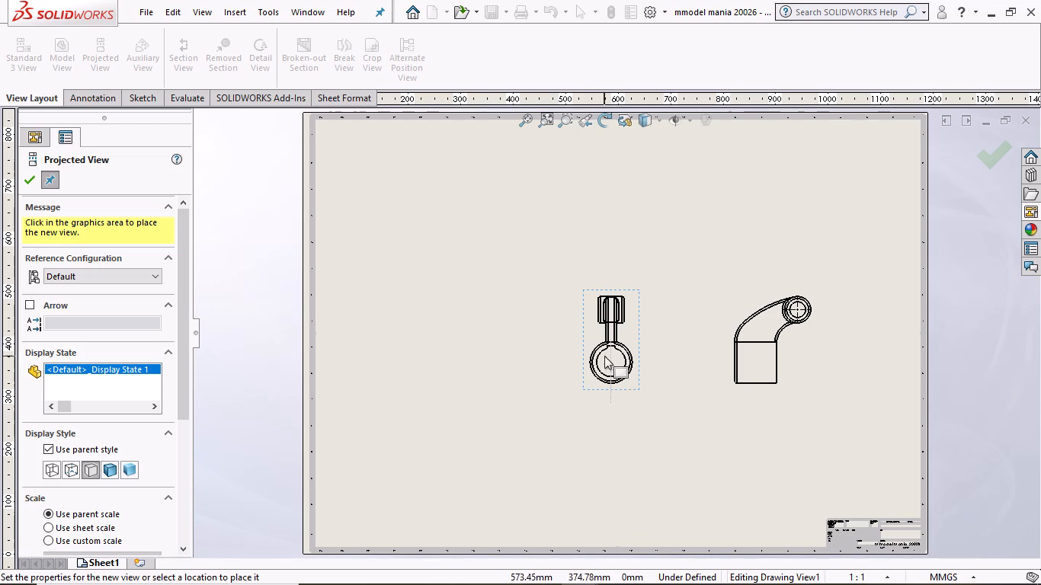
pyautogui.click(445, 438)
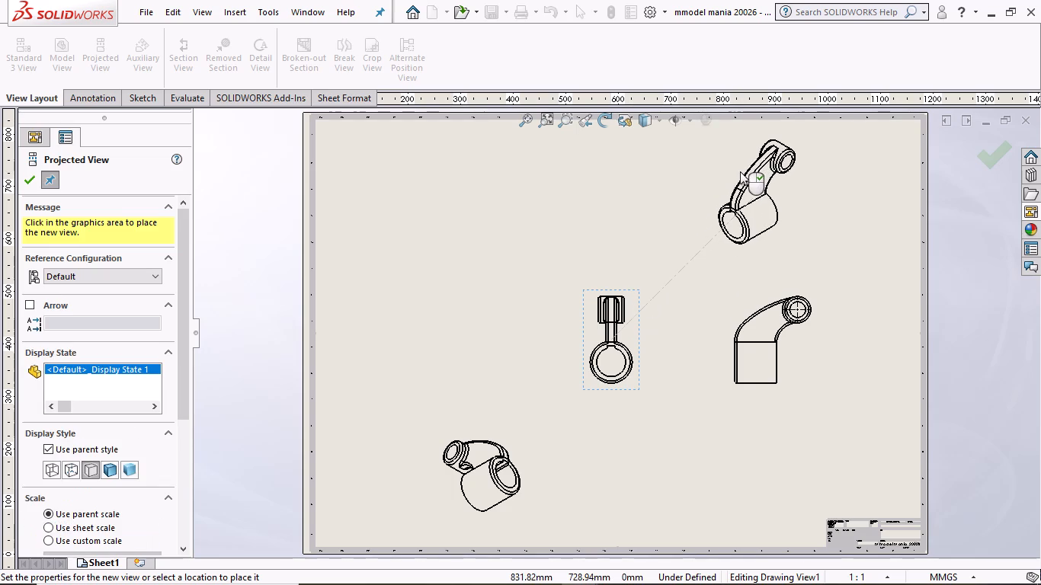
pyautogui.click(740, 171)
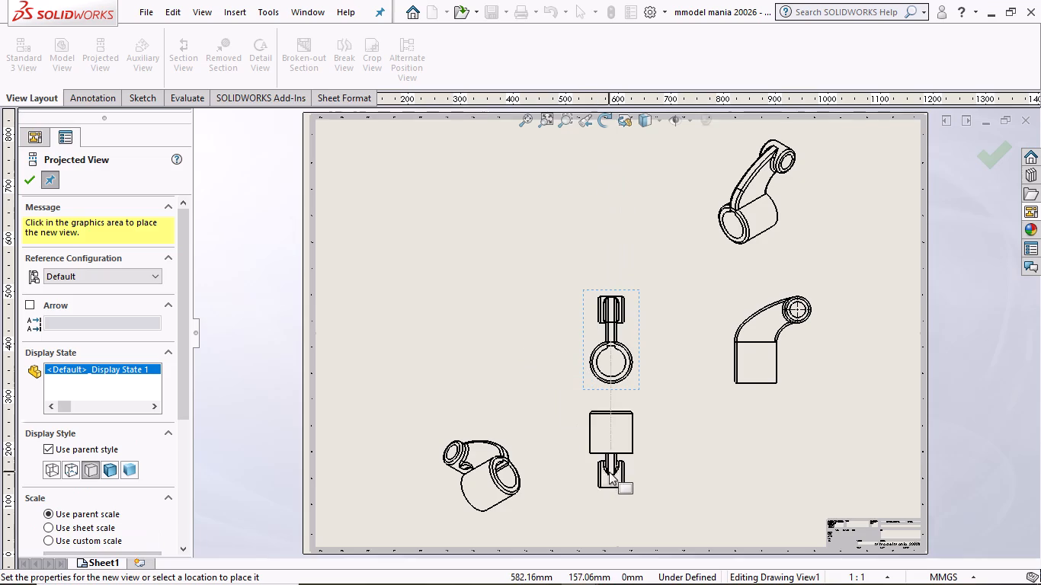
pyautogui.click(613, 475)
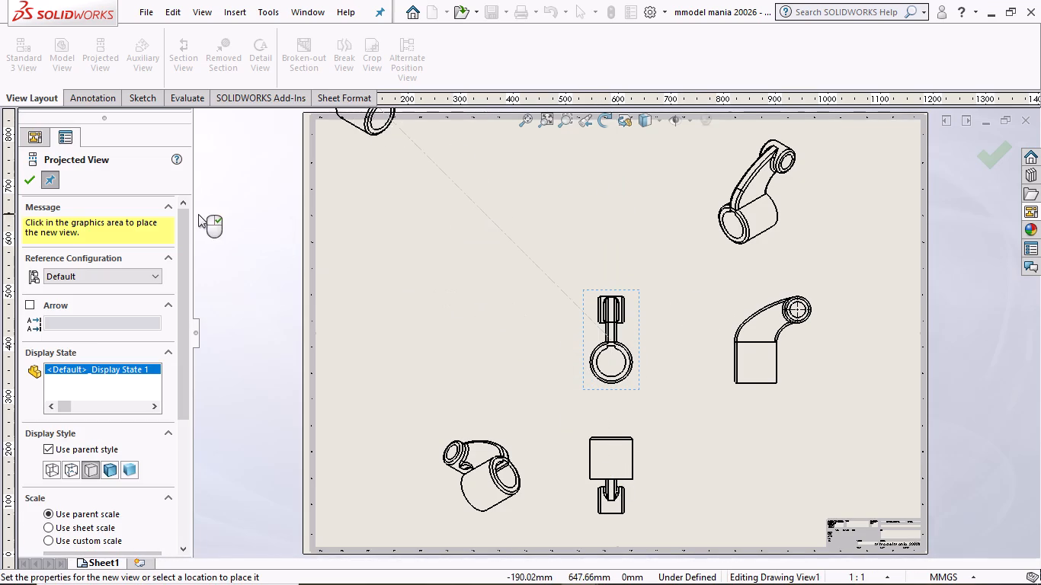
pyautogui.click(25, 180)
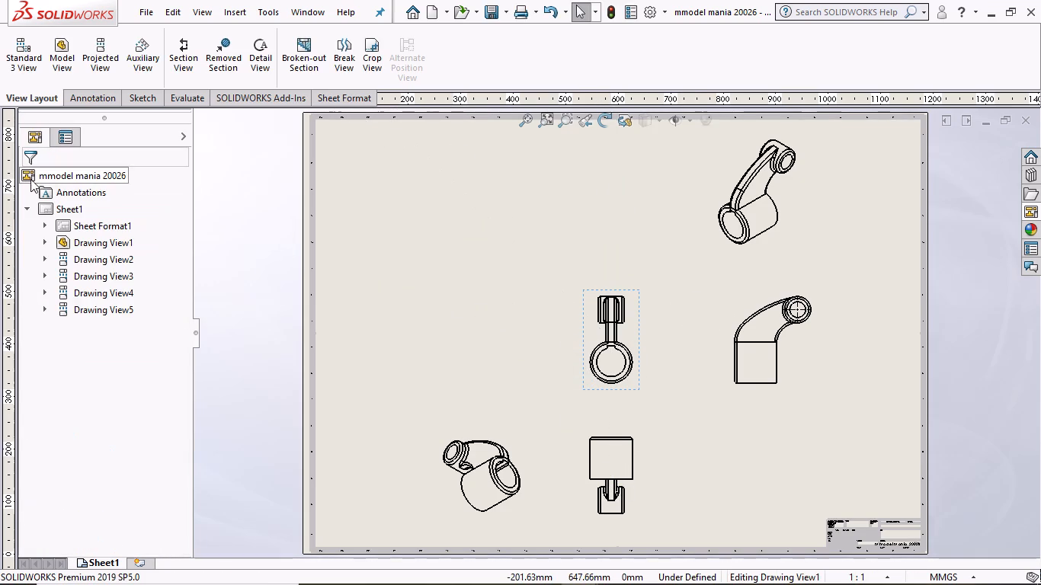
# In the front view, add radius dimensions to the large boss's outer circle and its bore using Smart Dimension.
pyautogui.rightClick(444, 262)
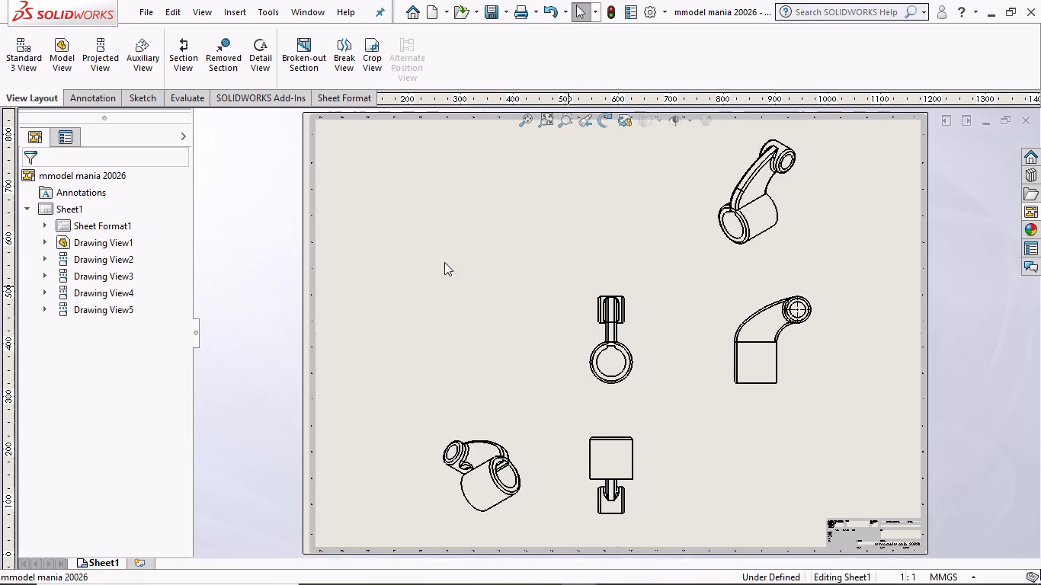
pyautogui.click(484, 462)
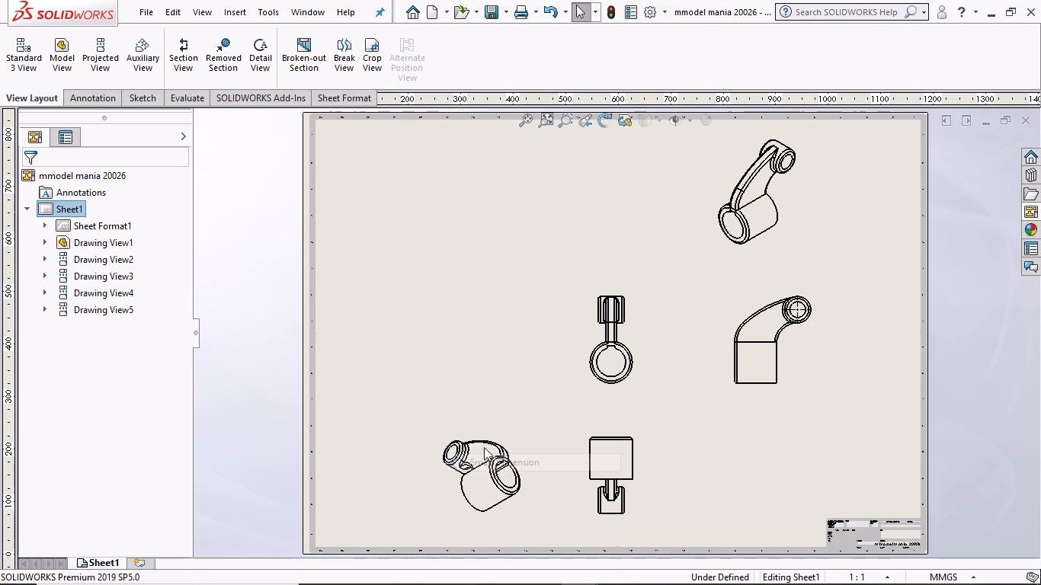
pyautogui.scroll(-2, 810, 341)
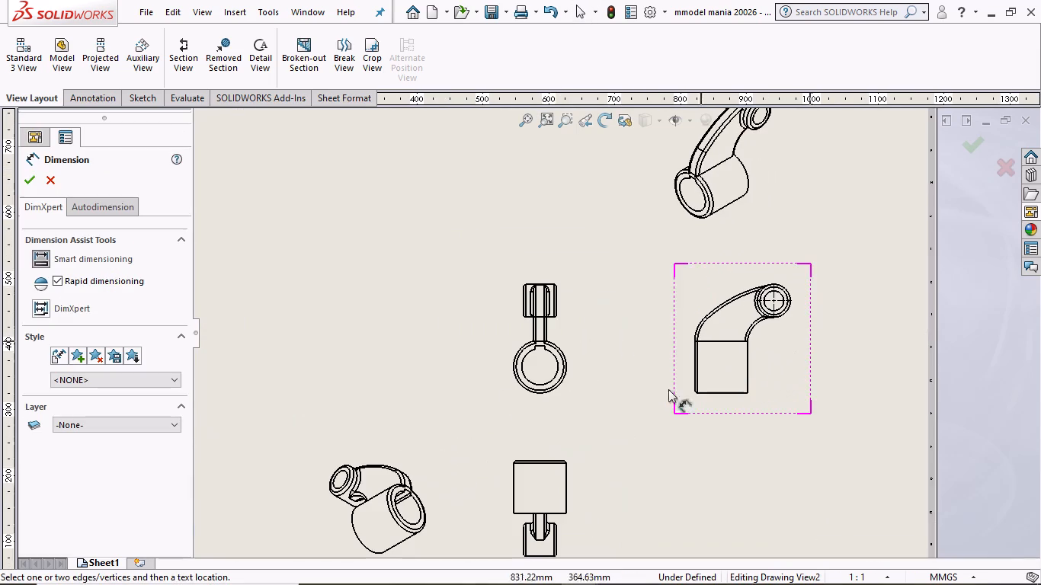
pyautogui.scroll(-1, 694, 375)
pyautogui.scroll(1, 703, 379)
pyautogui.scroll(-1, 574, 344)
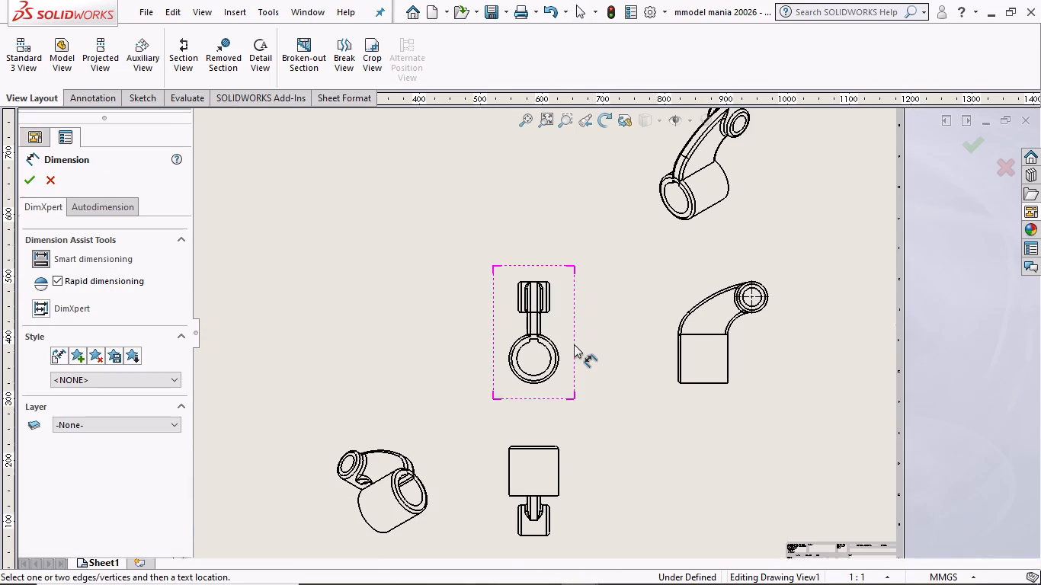
pyautogui.scroll(-9, 574, 344)
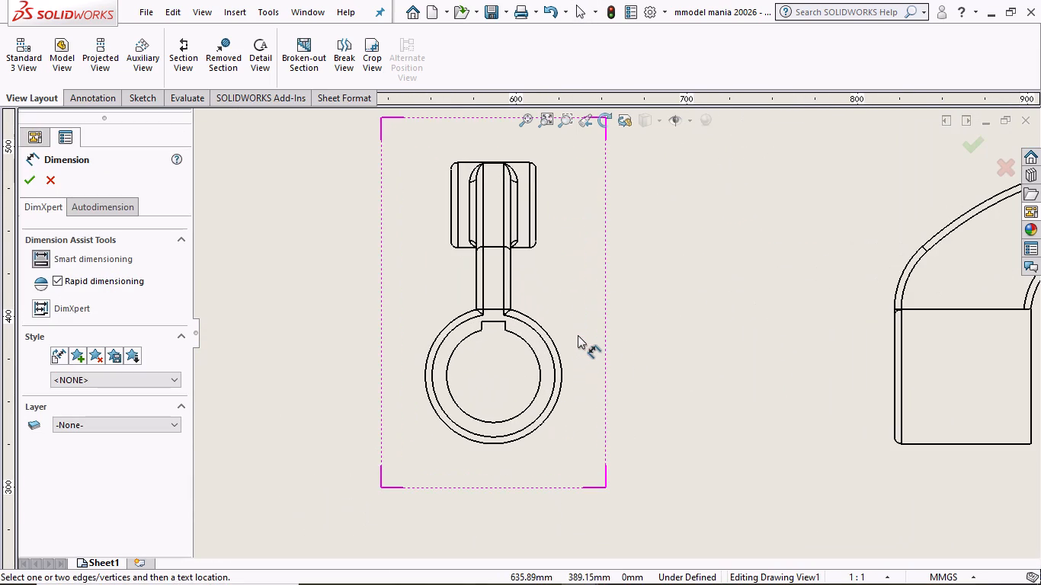
pyautogui.click(559, 389)
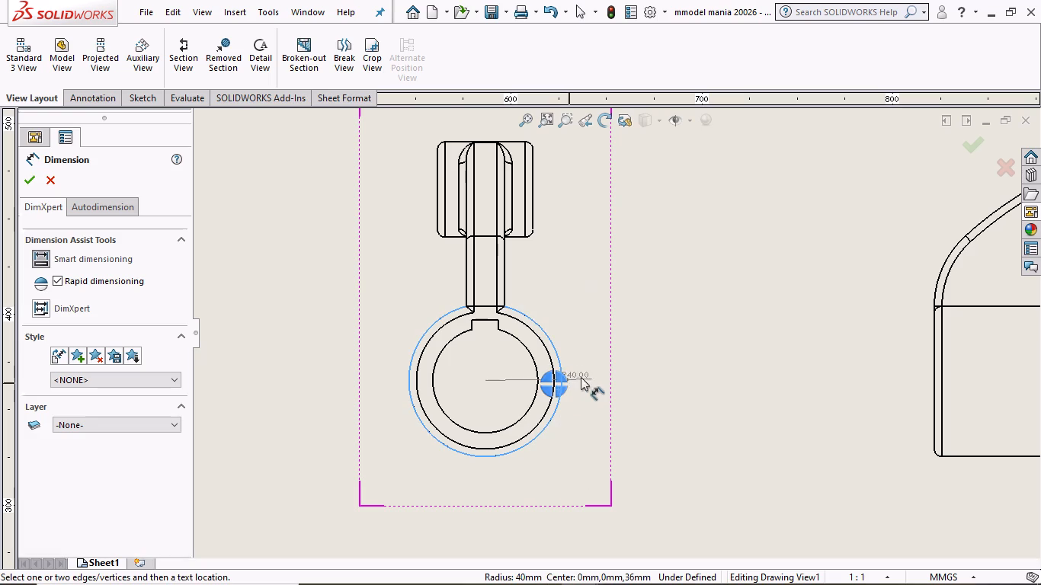
pyautogui.click(642, 340)
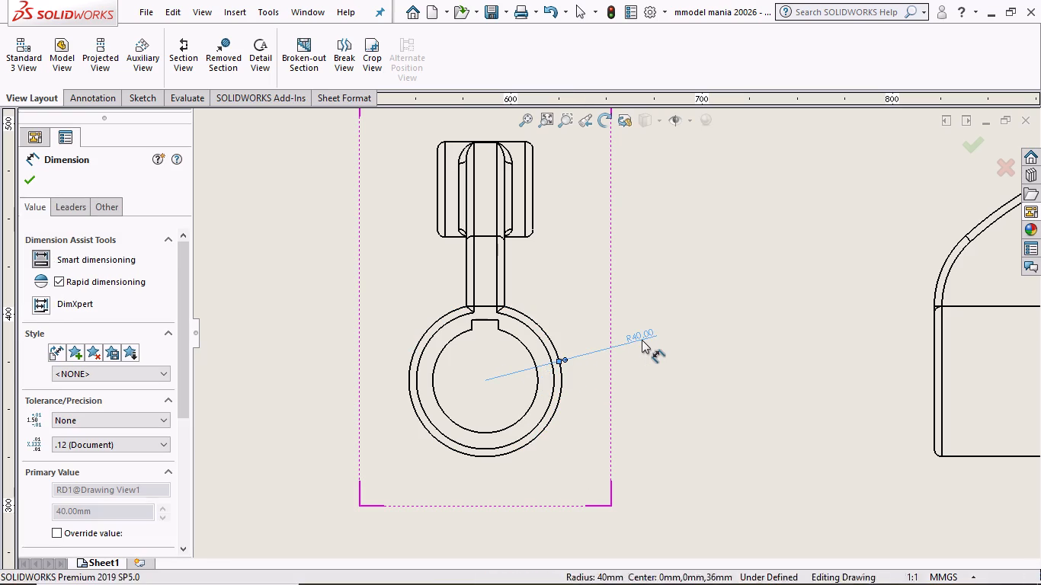
pyautogui.click(523, 344)
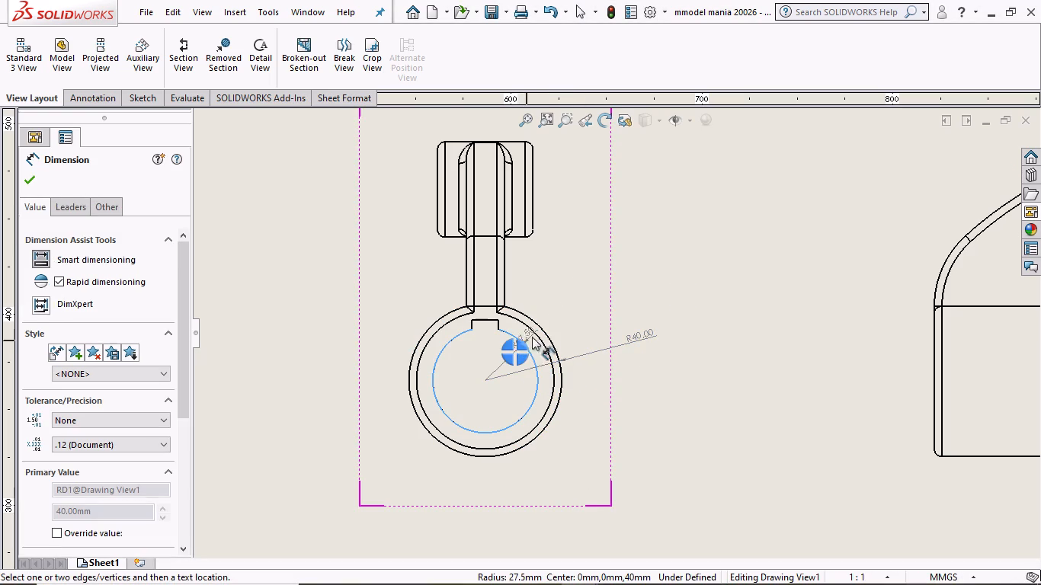
pyautogui.click(598, 300)
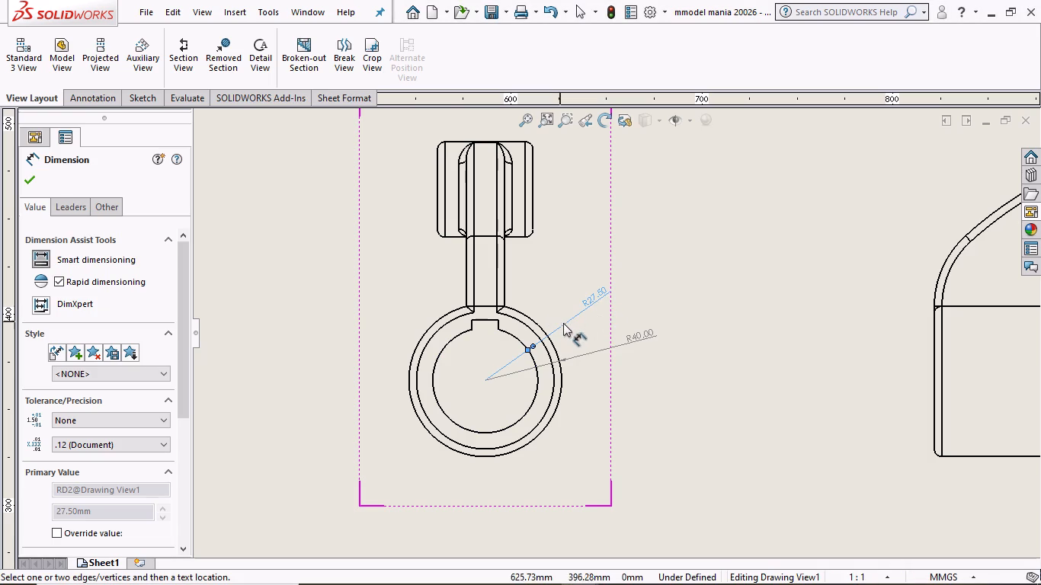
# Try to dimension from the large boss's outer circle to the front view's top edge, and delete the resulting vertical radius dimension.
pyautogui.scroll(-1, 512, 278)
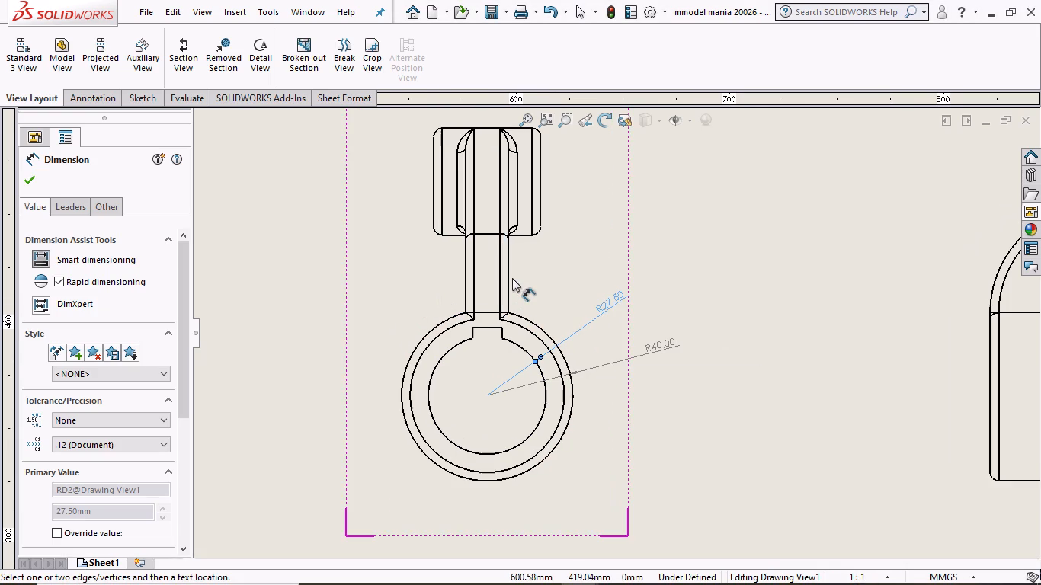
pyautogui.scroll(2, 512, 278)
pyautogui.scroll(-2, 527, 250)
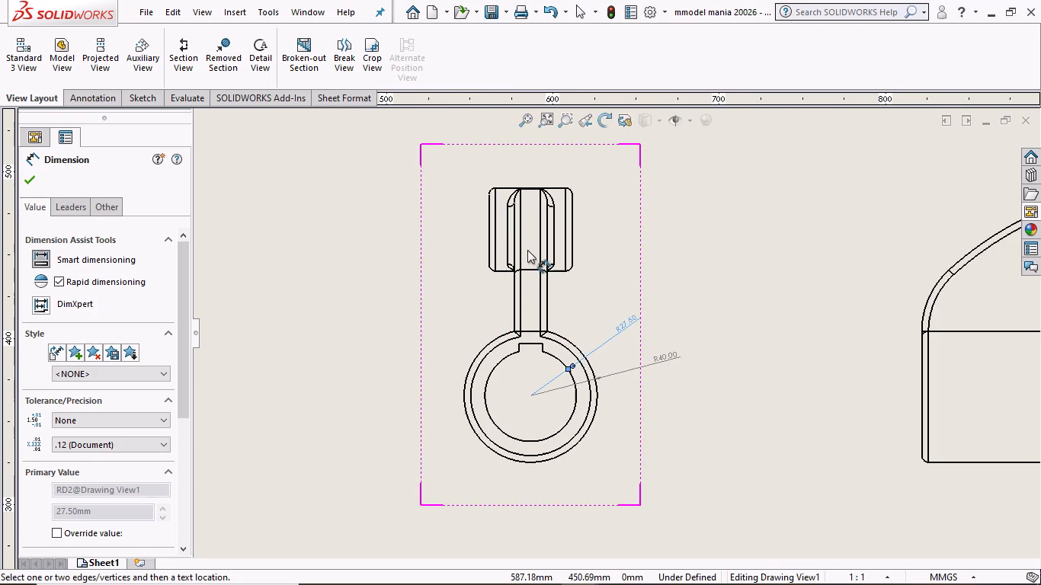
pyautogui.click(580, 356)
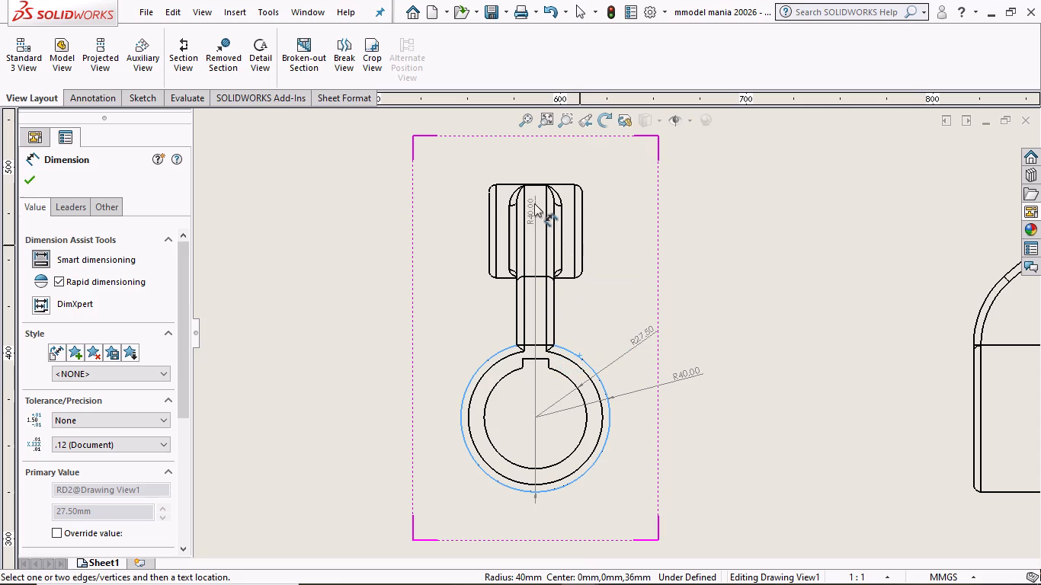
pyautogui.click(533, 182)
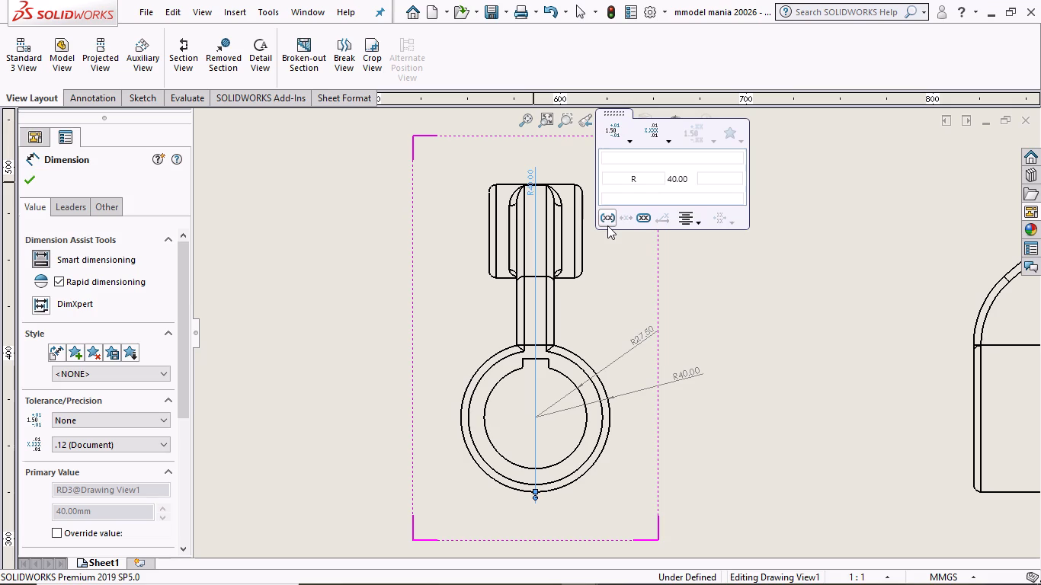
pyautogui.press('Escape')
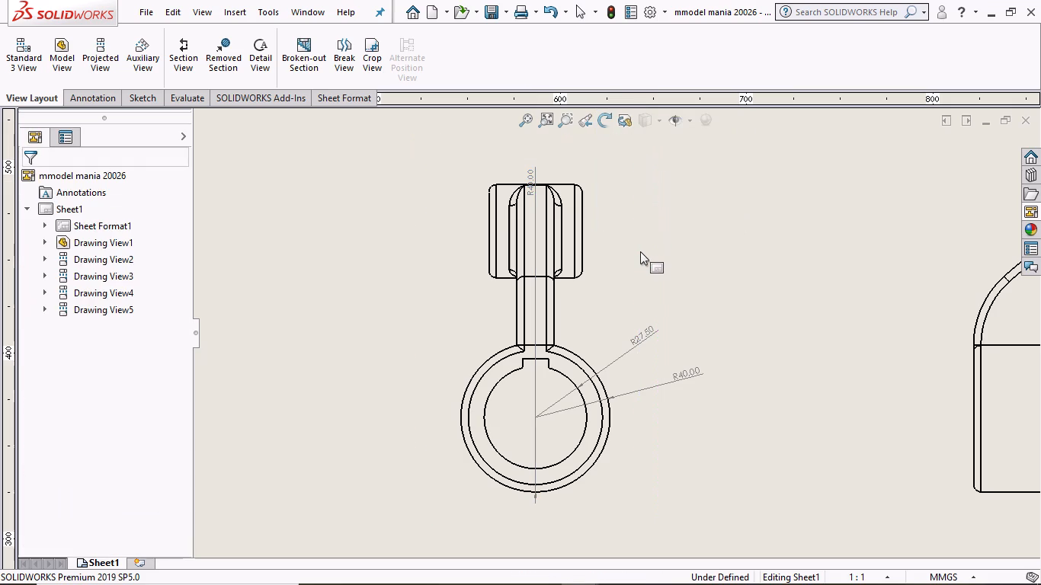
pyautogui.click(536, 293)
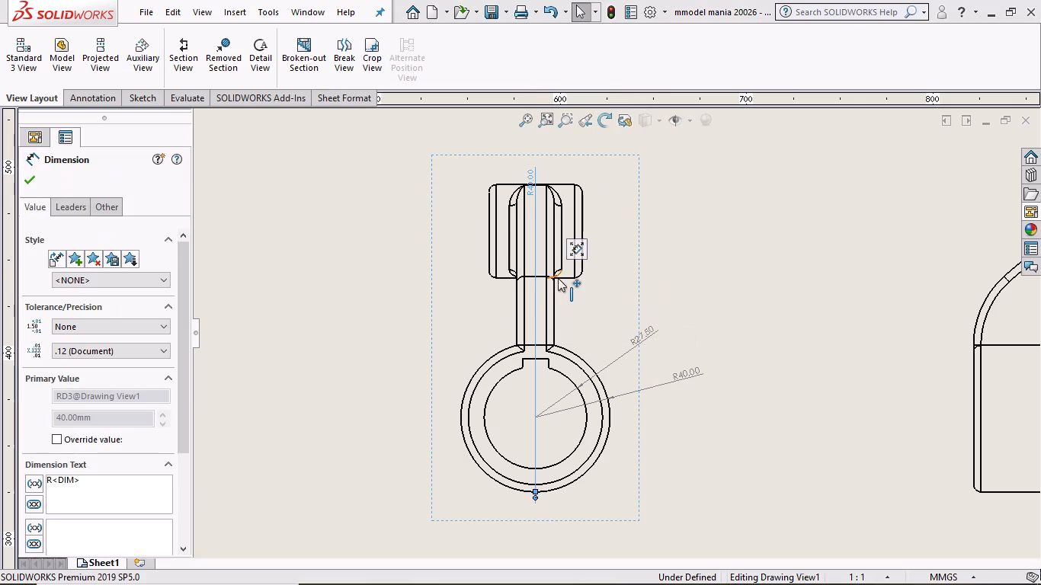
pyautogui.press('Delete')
# In the front view, dimension the short top edge's width above the view and the arm's long inner edge vertically beside it.
pyautogui.rightClick(696, 238)
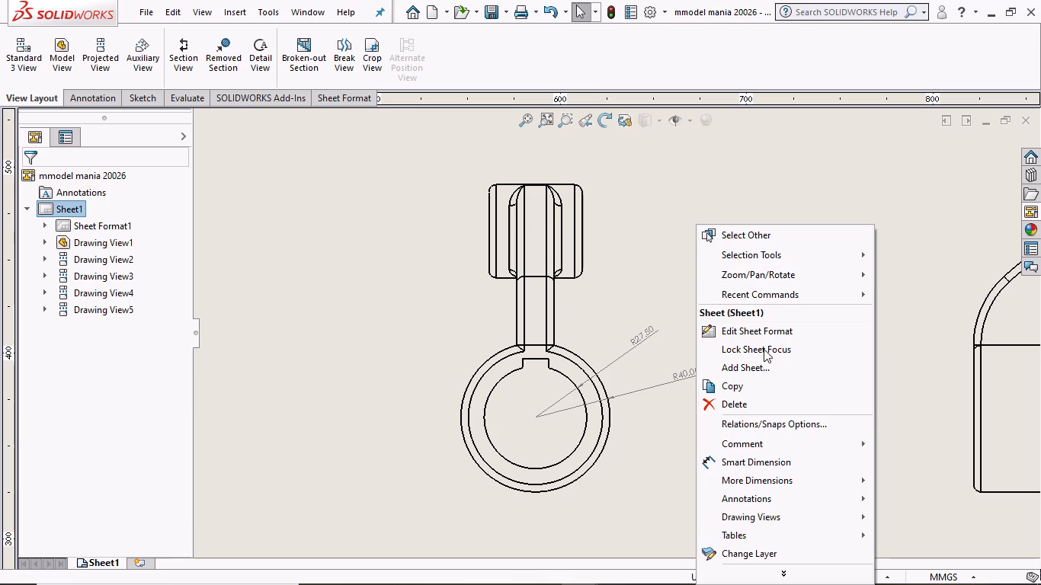
pyautogui.click(741, 463)
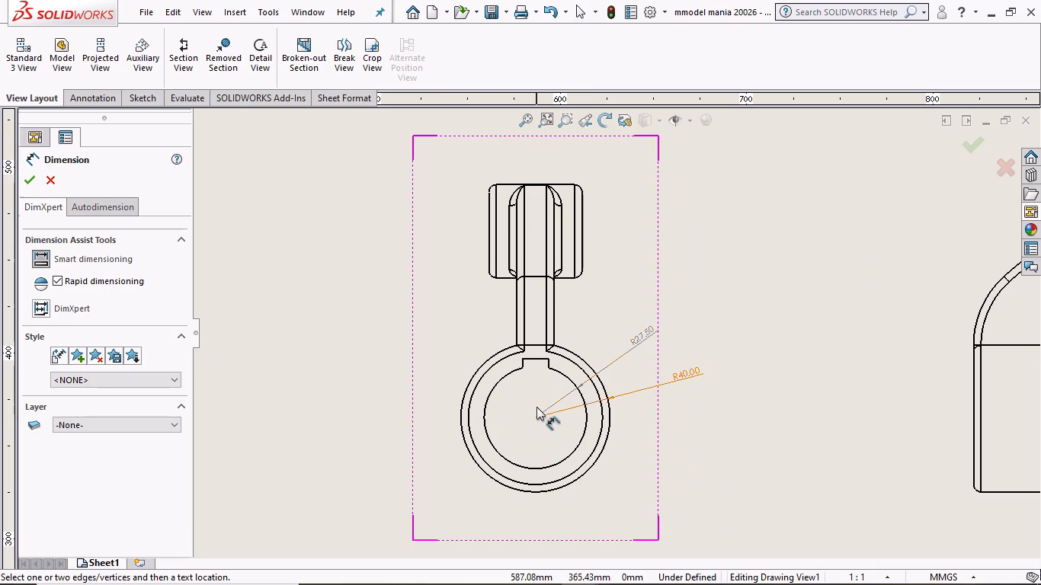
pyautogui.click(539, 184)
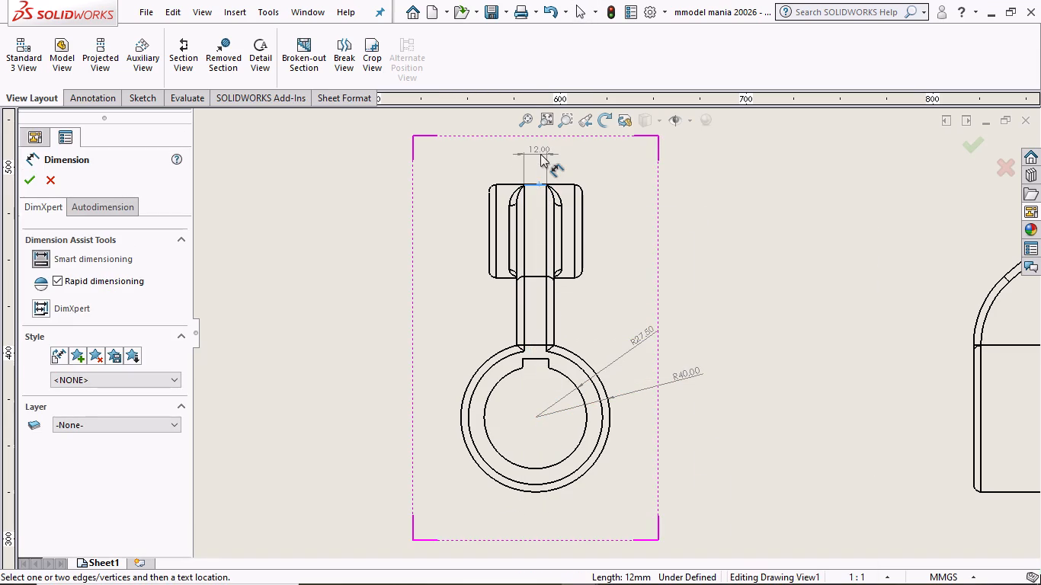
pyautogui.click(540, 154)
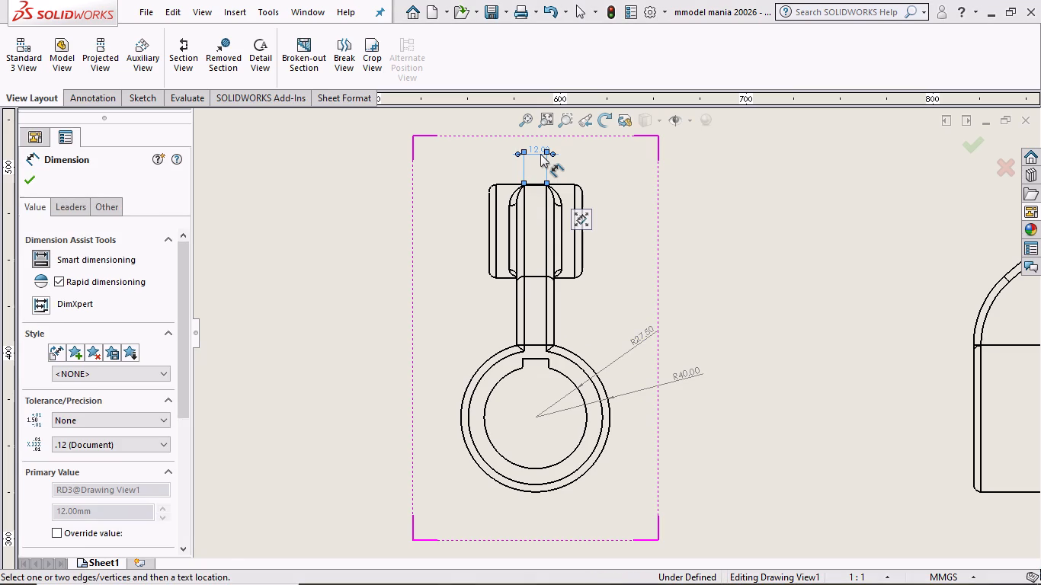
pyautogui.click(546, 315)
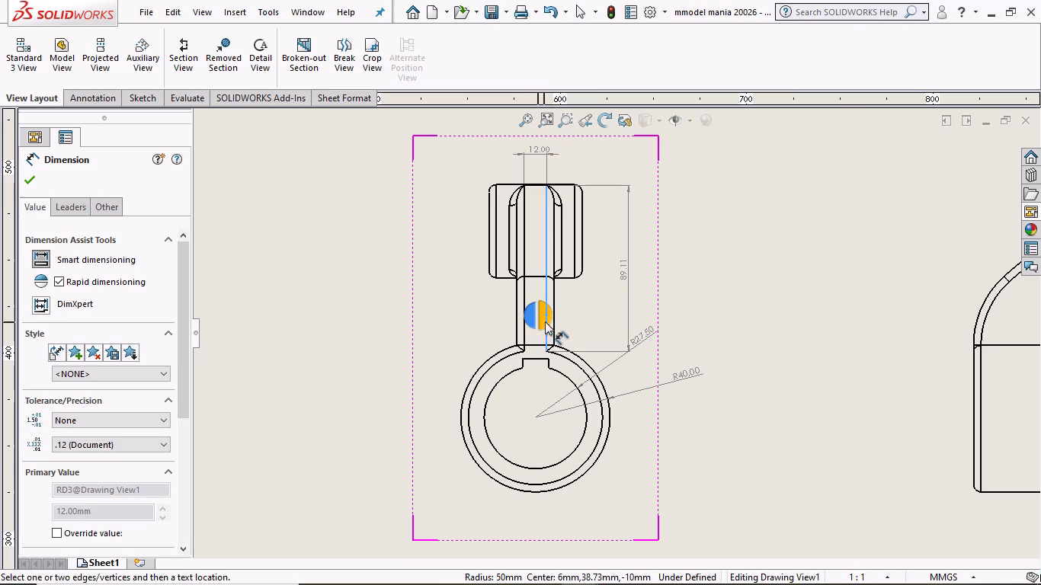
pyautogui.click(619, 269)
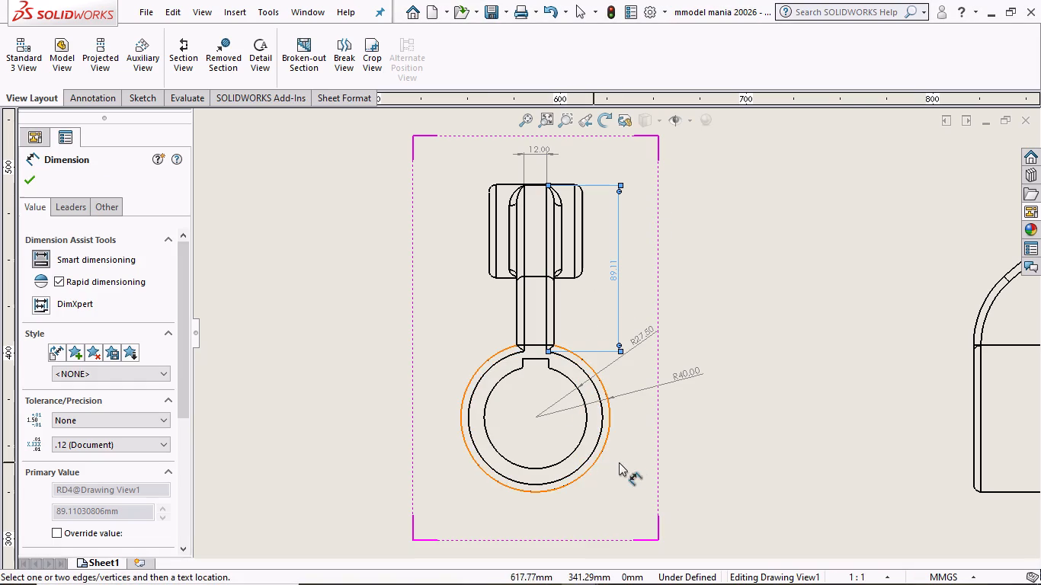
# Dimension the keyway's width inside the large bore and its depth outside the boss in the front view.
pyautogui.click(531, 359)
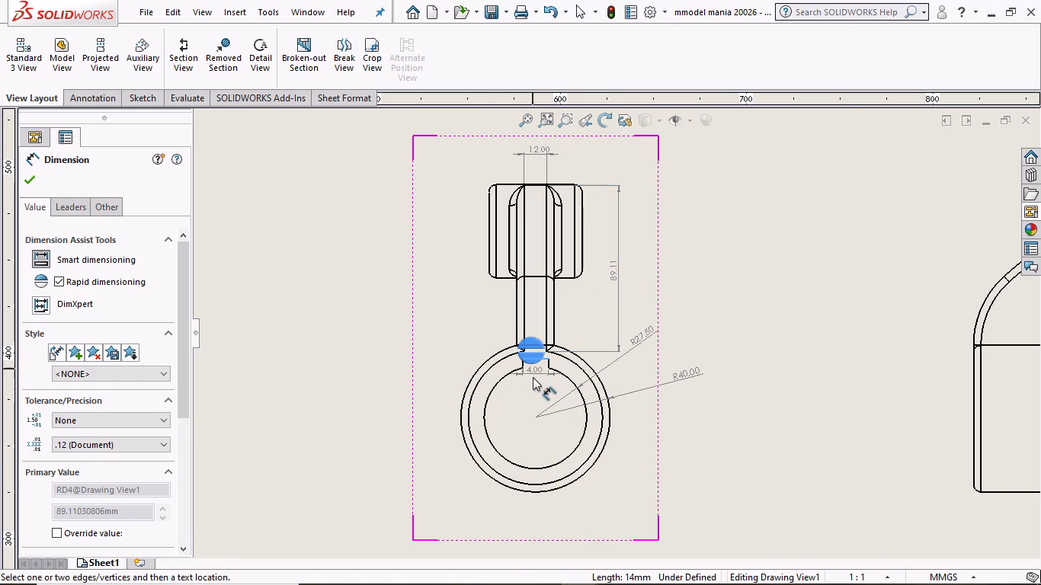
pyautogui.click(533, 388)
pyautogui.scroll(-3, 559, 353)
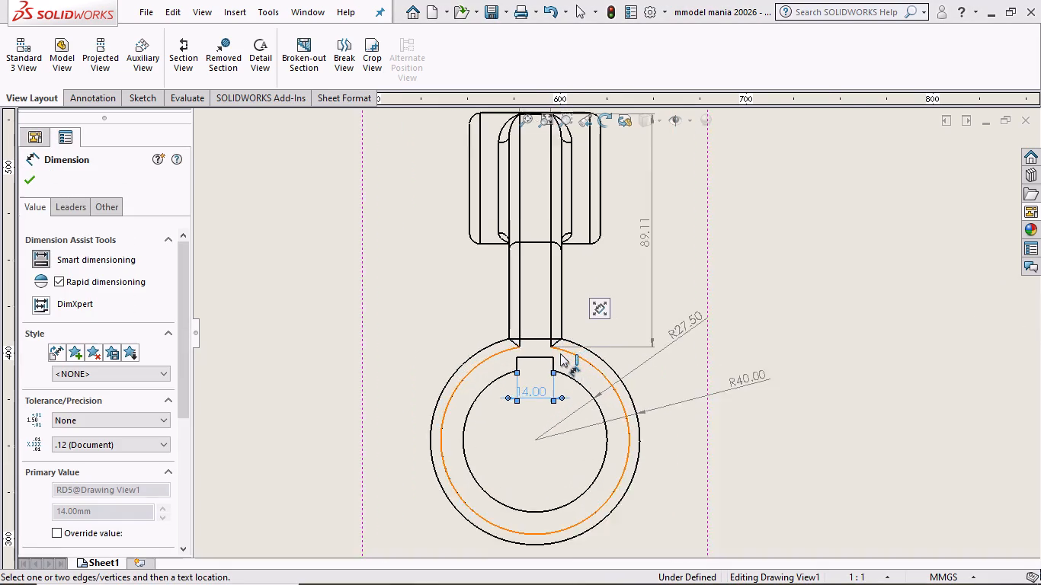
pyautogui.scroll(-9, 560, 353)
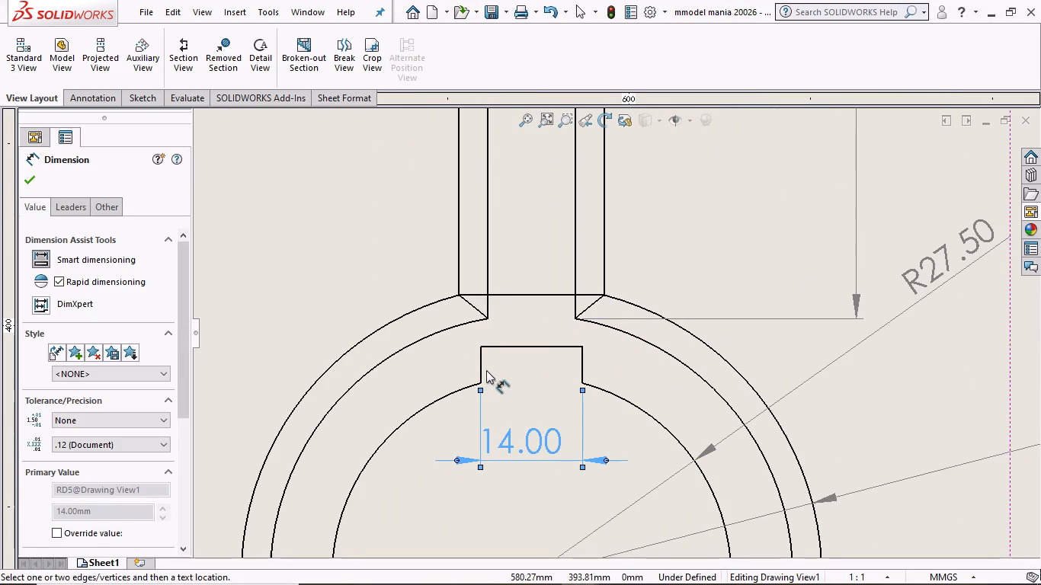
pyautogui.click(482, 362)
pyautogui.click(261, 338)
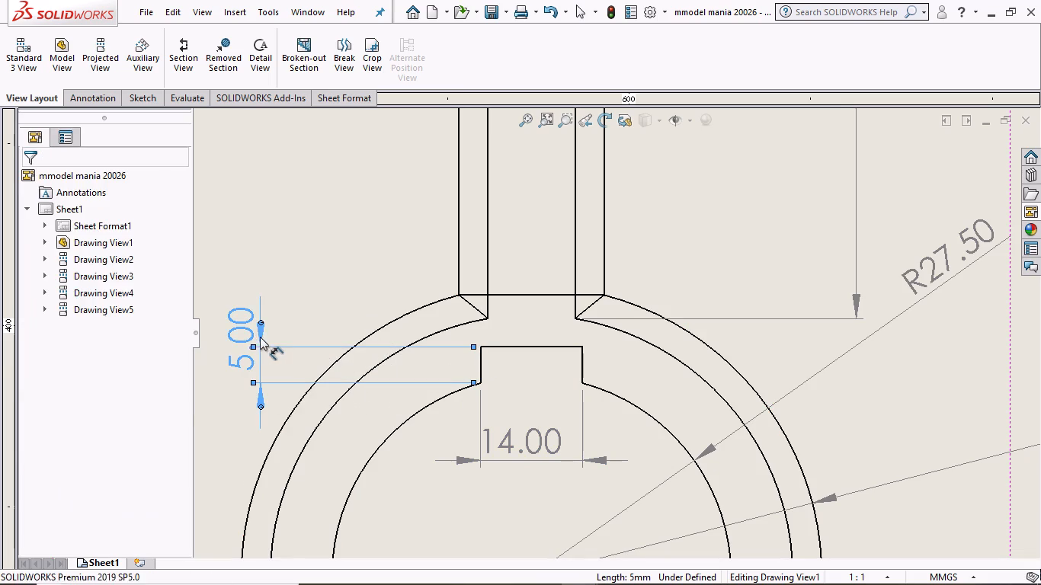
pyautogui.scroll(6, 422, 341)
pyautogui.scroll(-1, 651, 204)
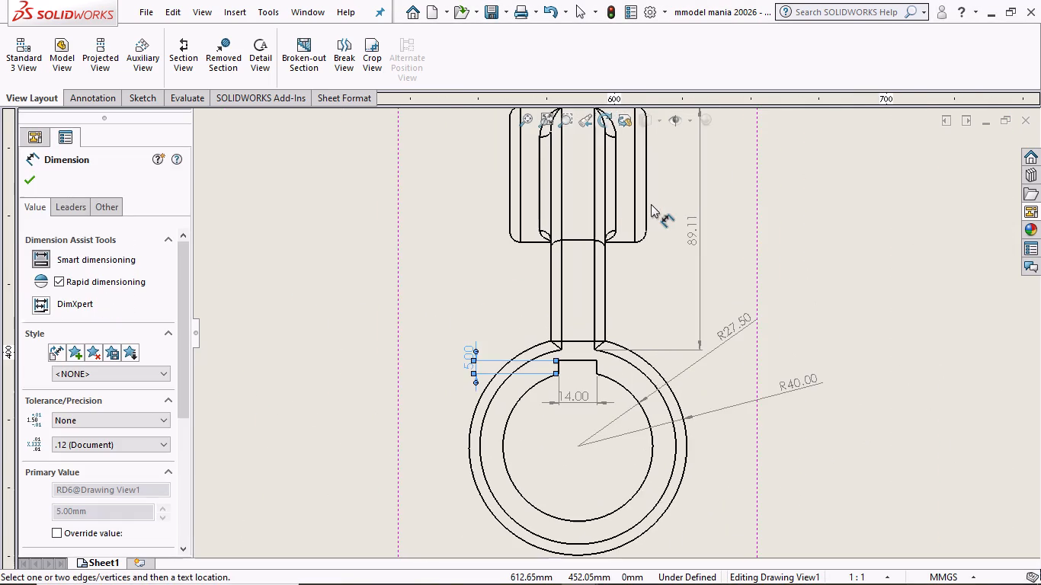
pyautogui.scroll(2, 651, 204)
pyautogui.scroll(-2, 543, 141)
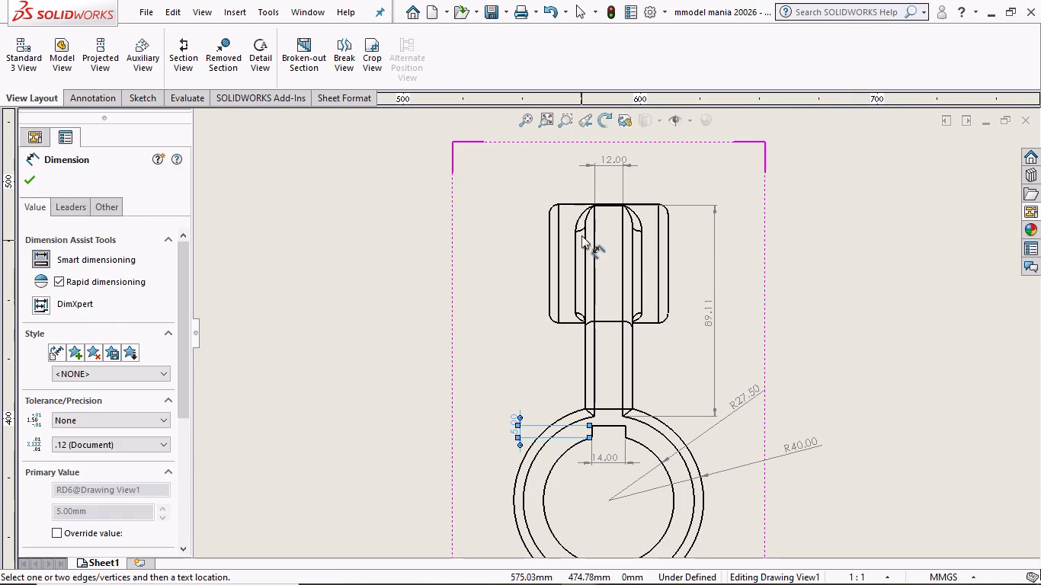
# In the front view, dimension the straight length of the small boss's top edge, placing it above the arm-width dimension.
pyautogui.click(571, 203)
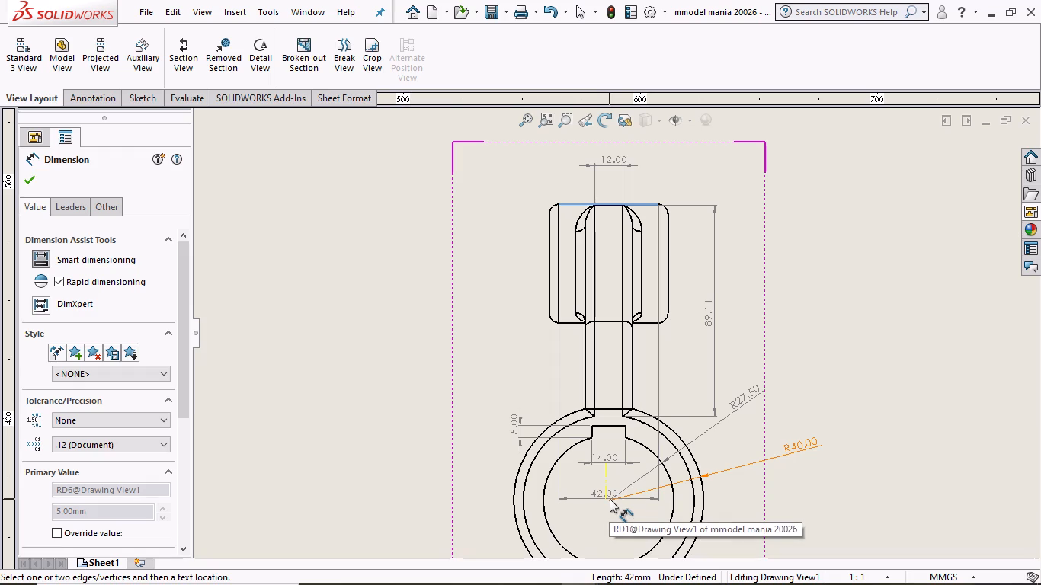
pyautogui.scroll(-7, 610, 497)
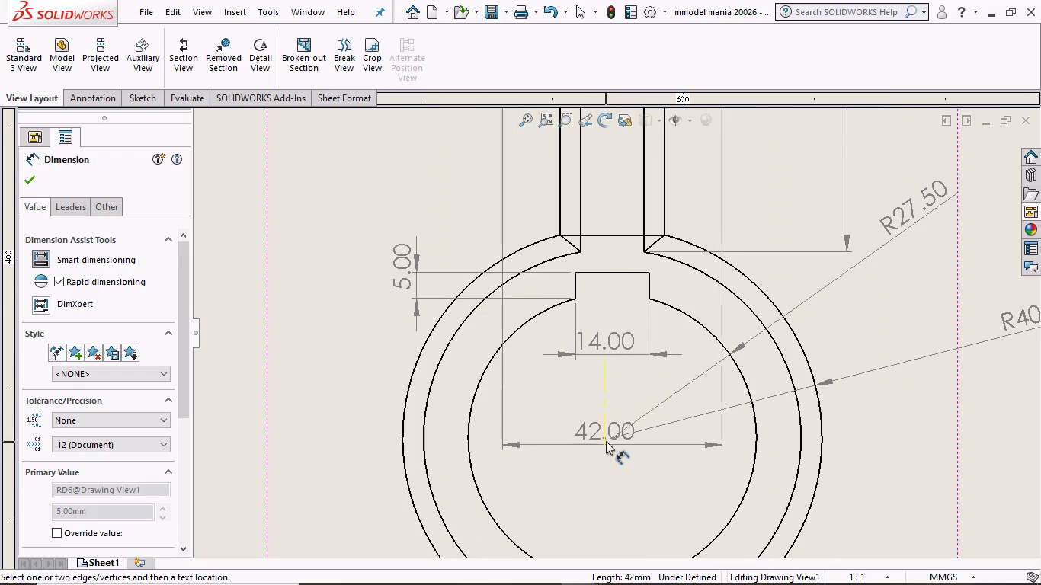
pyautogui.click(613, 437)
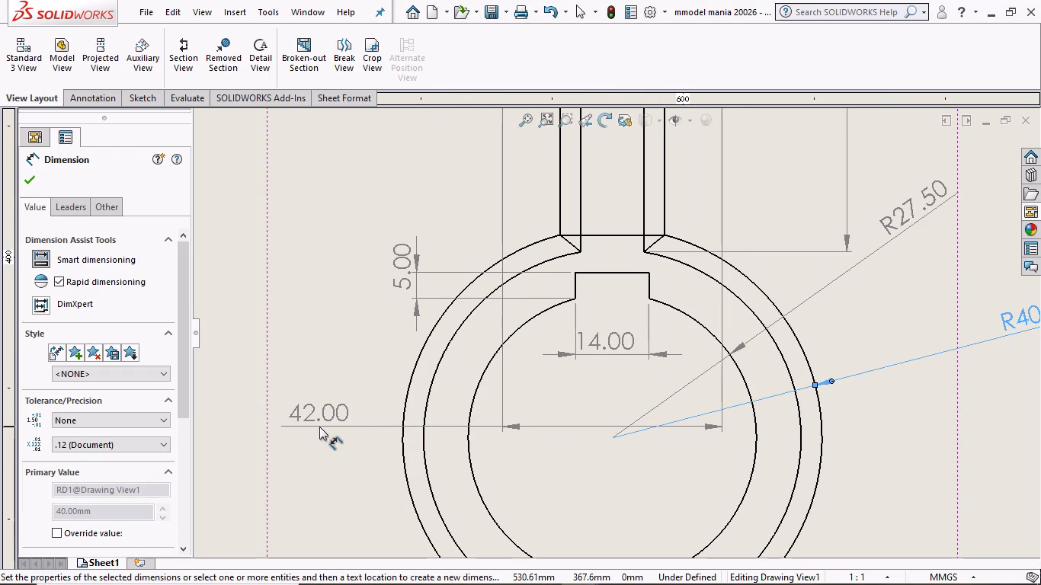
pyautogui.scroll(7, 319, 424)
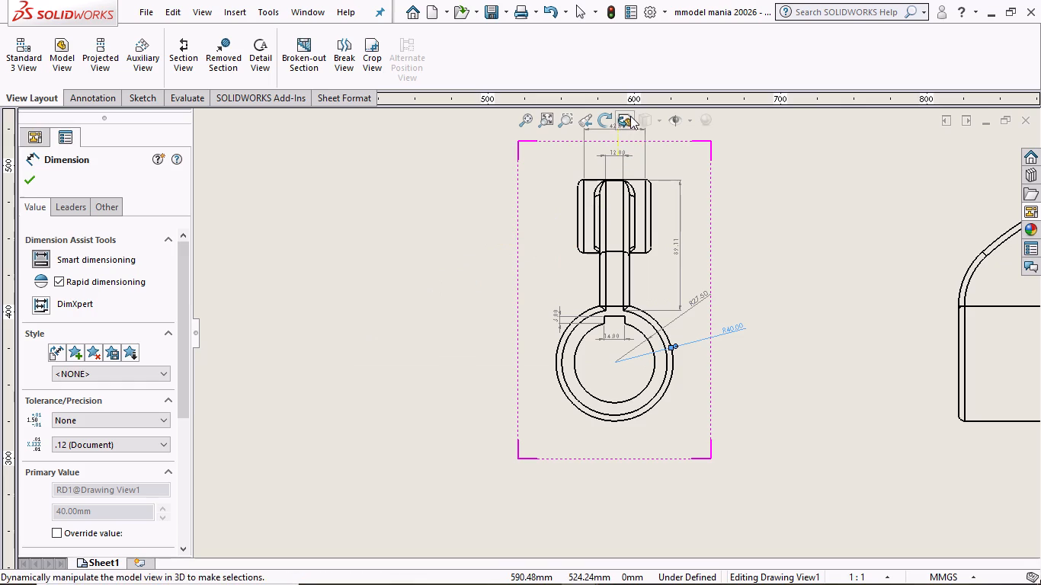
pyautogui.scroll(1, 647, 150)
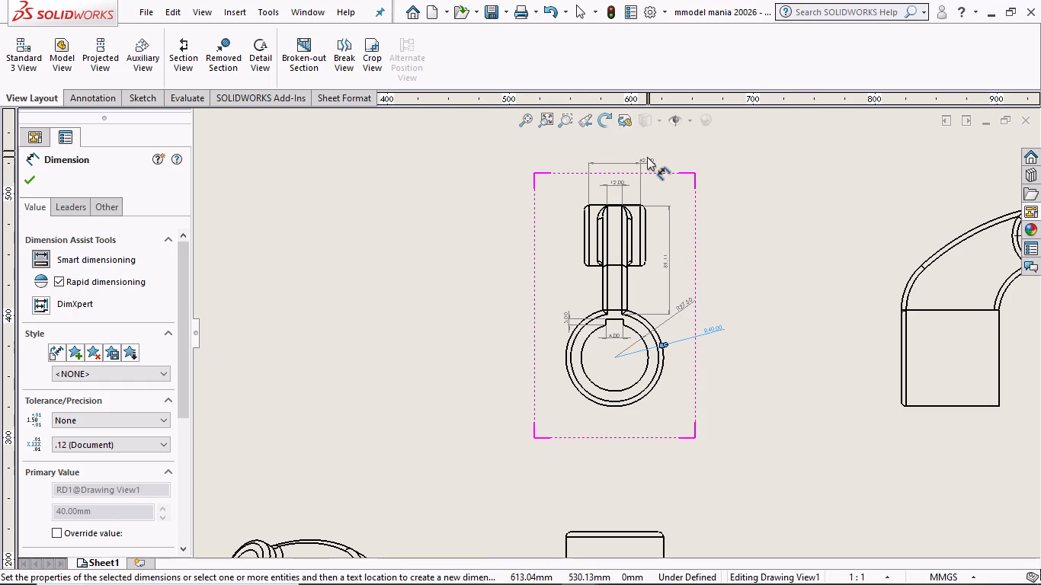
pyautogui.click(647, 157)
# Dimension the small boss's overall width between its two outer side edges in the front view, with the text beside the boss.
pyautogui.scroll(-7, 629, 232)
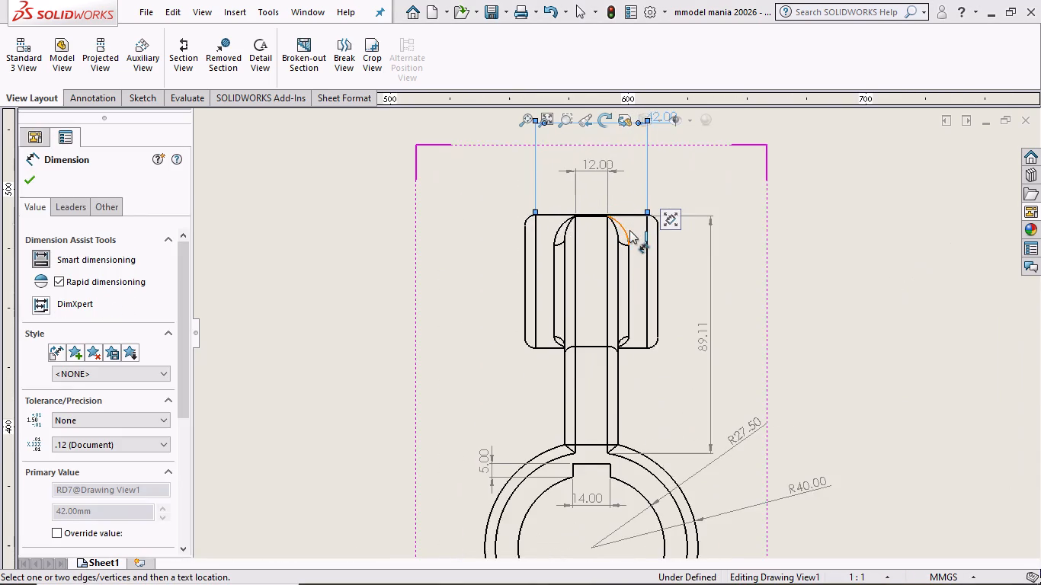
pyautogui.scroll(-3, 629, 230)
pyautogui.scroll(2, 629, 230)
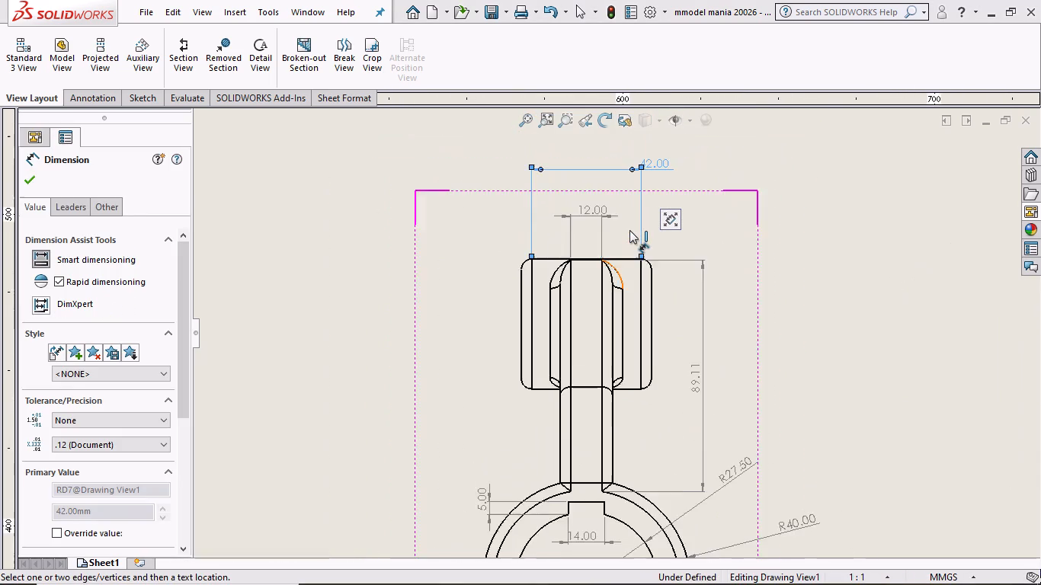
pyautogui.scroll(1, 629, 230)
pyautogui.scroll(-3, 642, 312)
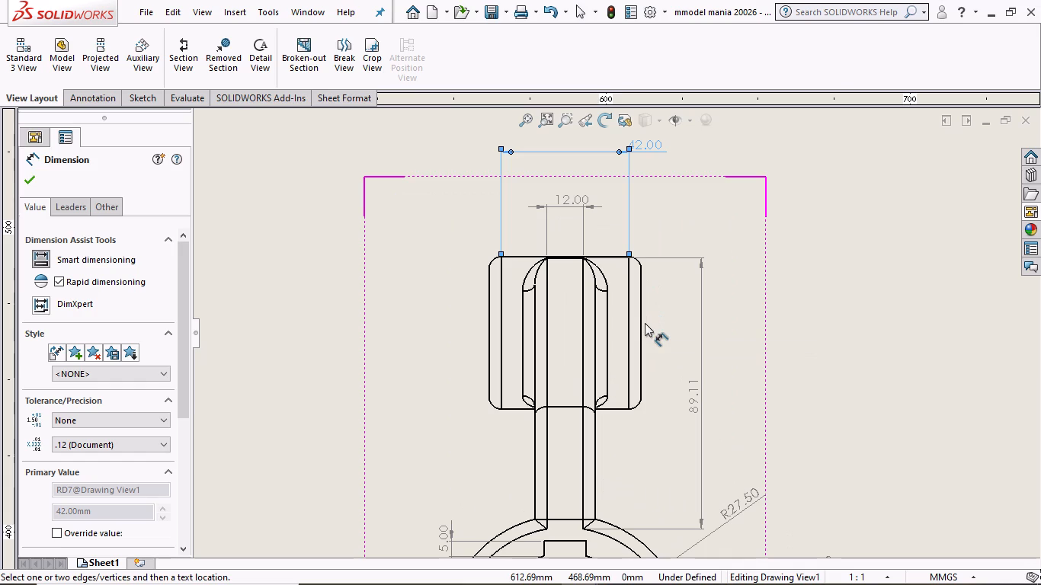
pyautogui.click(642, 321)
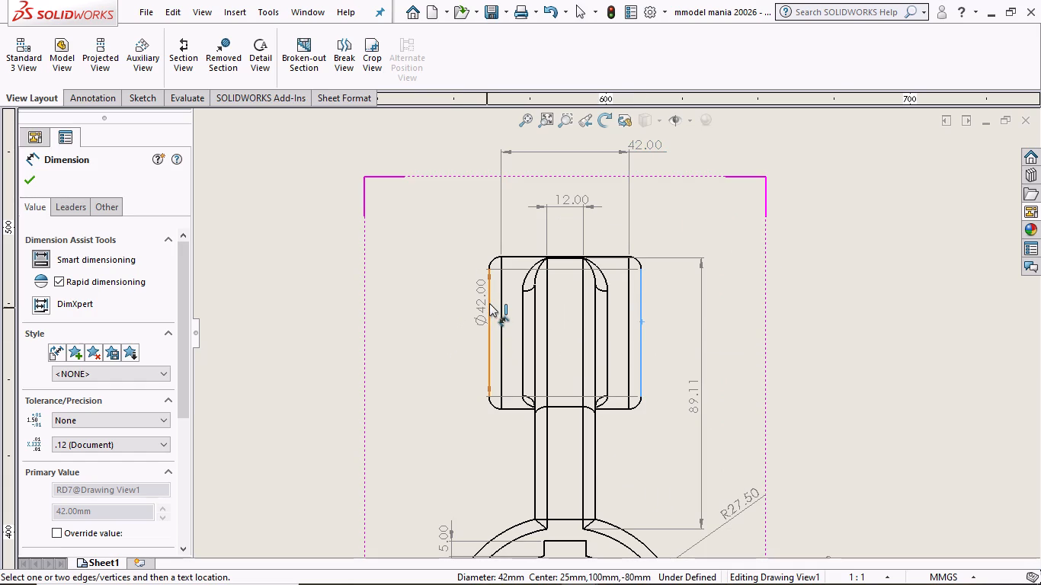
pyautogui.click(489, 303)
pyautogui.click(434, 349)
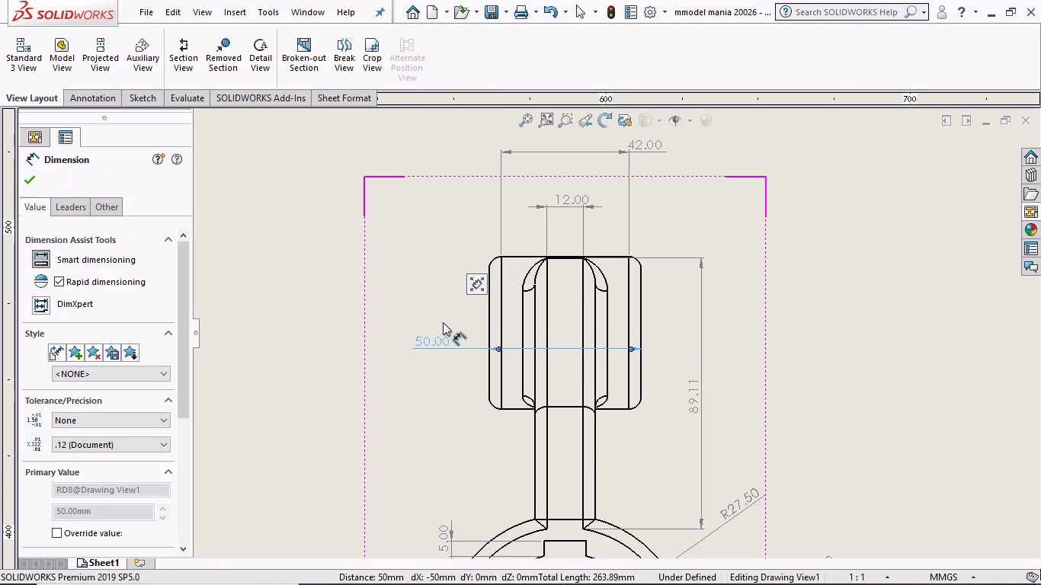
# Dimension the arm's full width between its outer edges, just above the large boss in the front view.
pyautogui.scroll(2, 519, 424)
pyautogui.scroll(1, 722, 499)
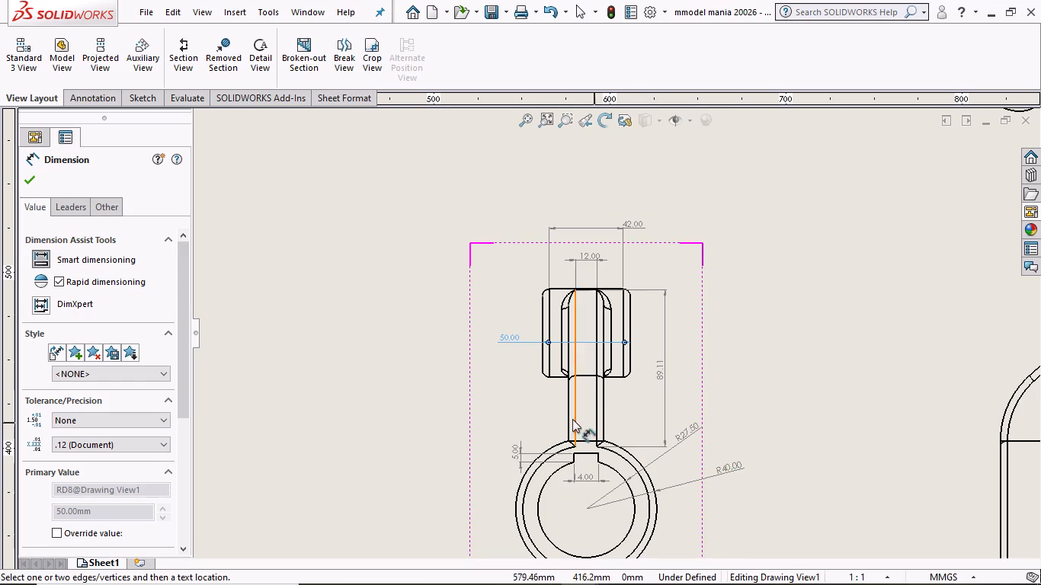
pyautogui.scroll(-5, 592, 398)
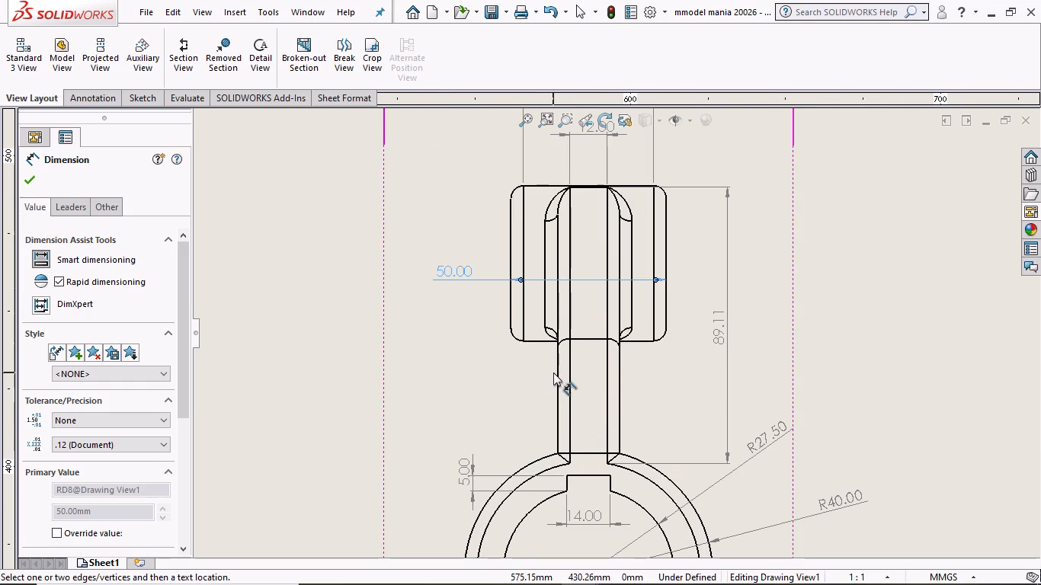
pyautogui.click(556, 370)
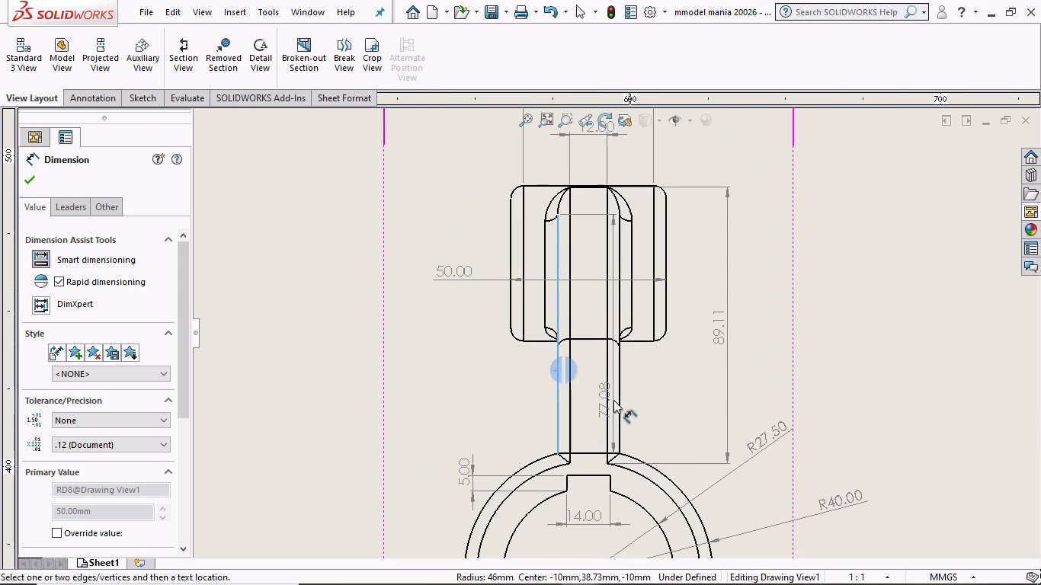
pyautogui.click(620, 391)
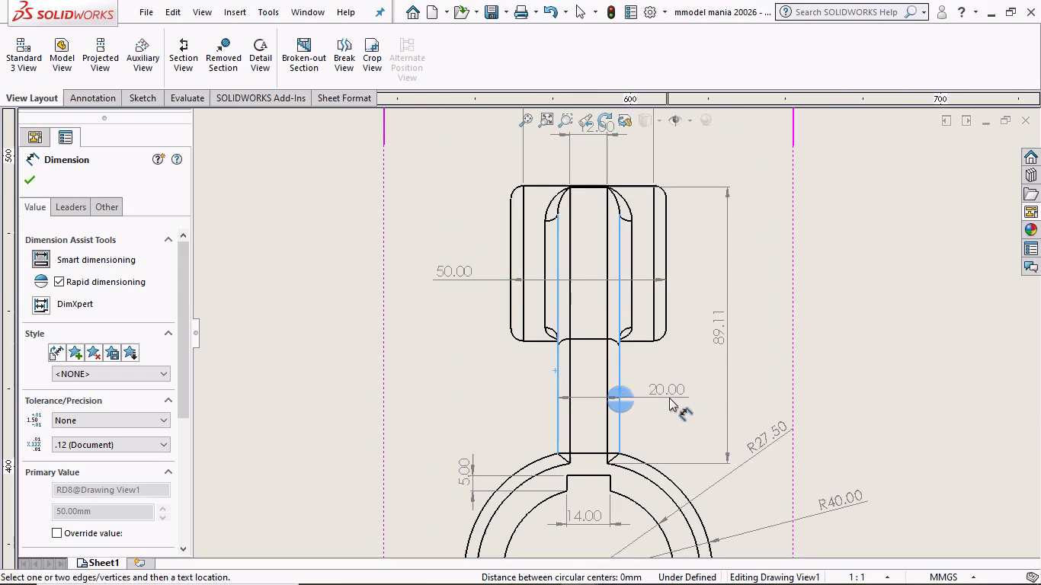
pyautogui.click(683, 395)
# Dimension the vertical distance from the small boss's top edge to the large boss's centre, outside the front view.
pyautogui.scroll(3, 665, 422)
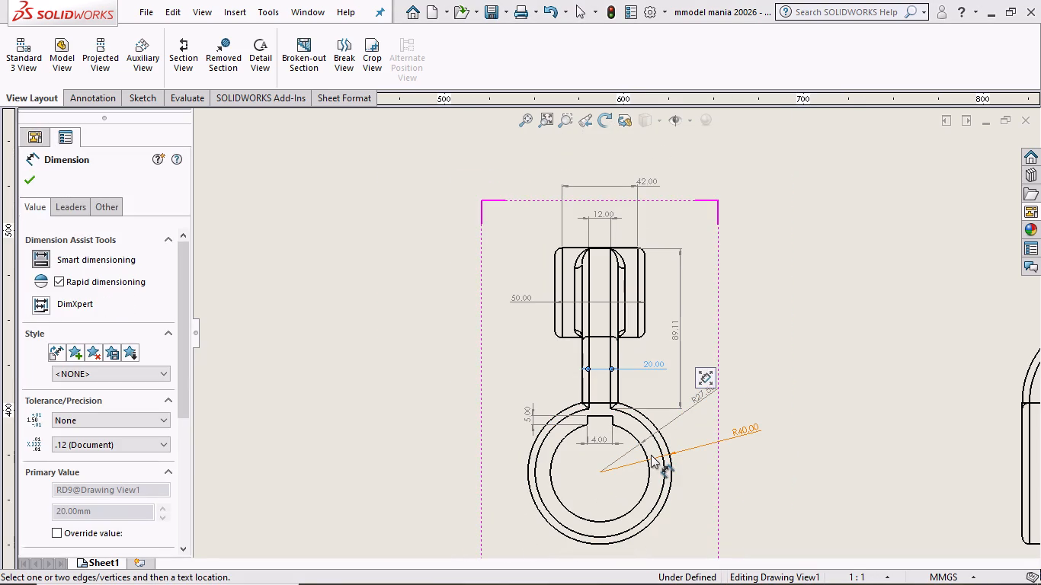
pyautogui.click(572, 247)
pyautogui.click(588, 543)
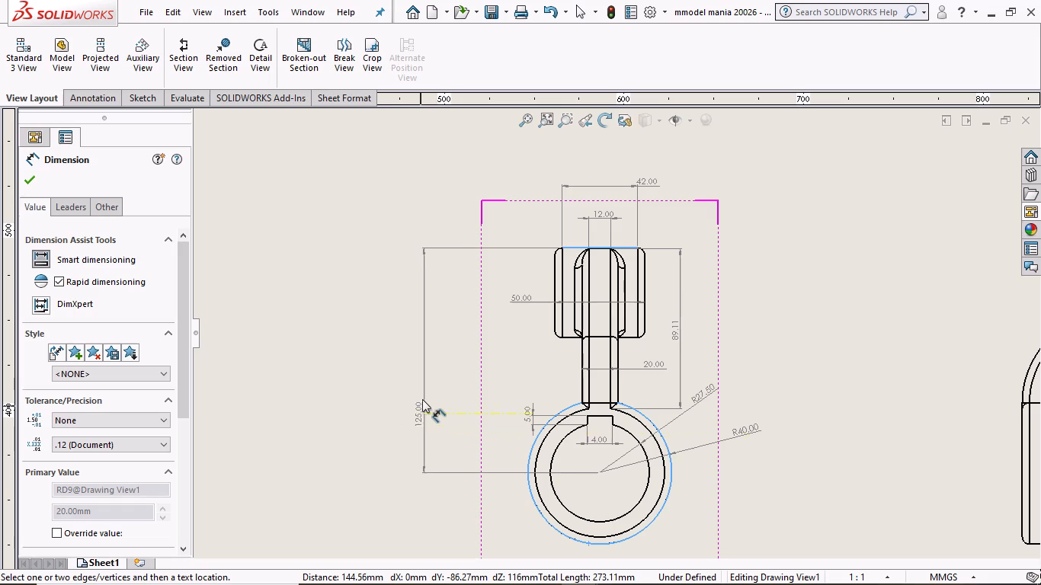
pyautogui.click(427, 370)
# In the projected side view, add radius dimensions to both concentric arcs of the arm's concave curve below the small boss.
pyautogui.scroll(3, 475, 366)
pyautogui.scroll(1, 587, 350)
pyautogui.scroll(1, 766, 363)
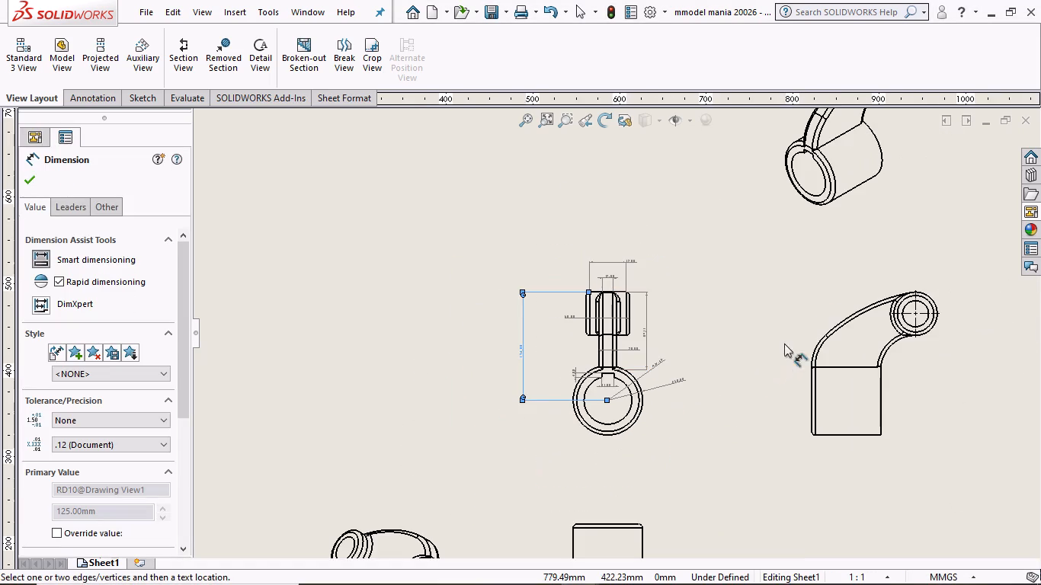
pyautogui.scroll(-2, 834, 297)
pyautogui.scroll(-4, 857, 357)
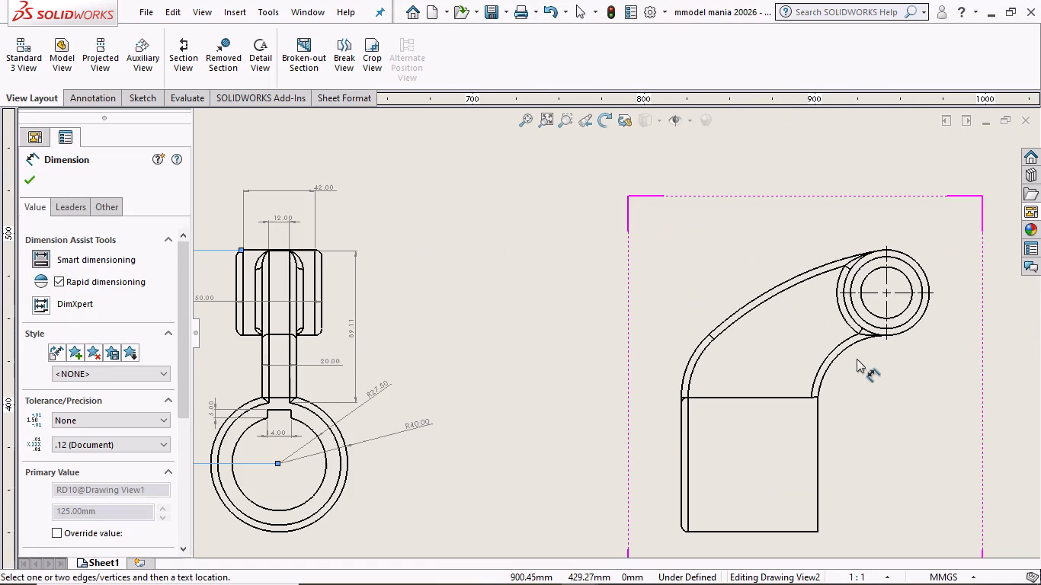
pyautogui.click(828, 364)
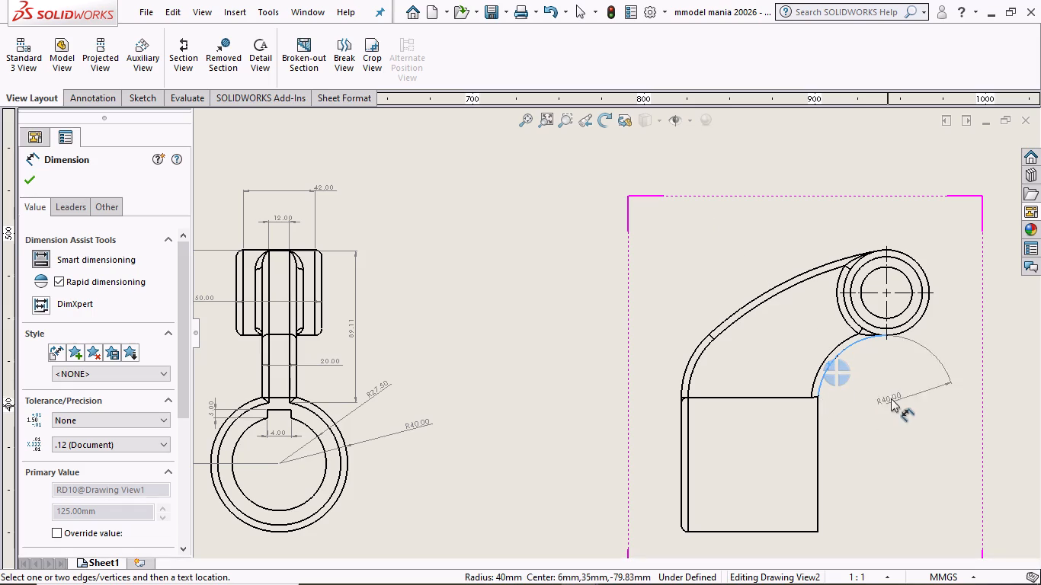
pyautogui.click(866, 374)
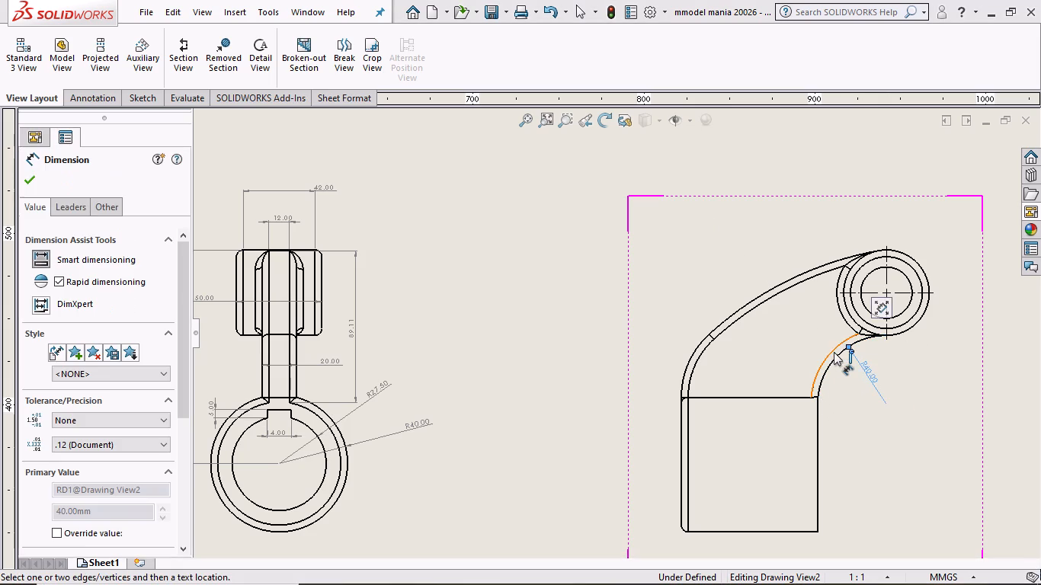
pyautogui.click(828, 350)
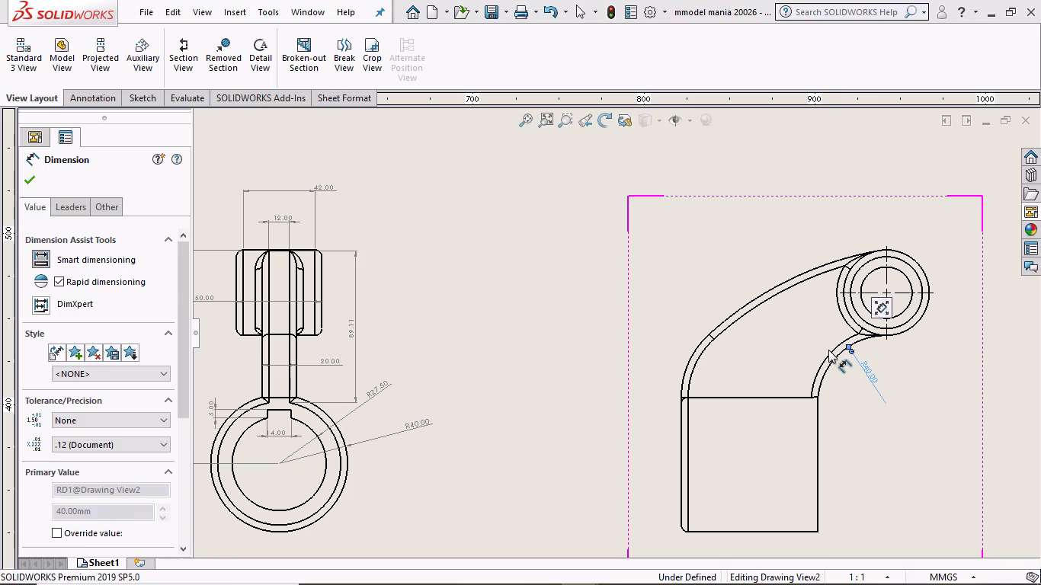
pyautogui.click(828, 356)
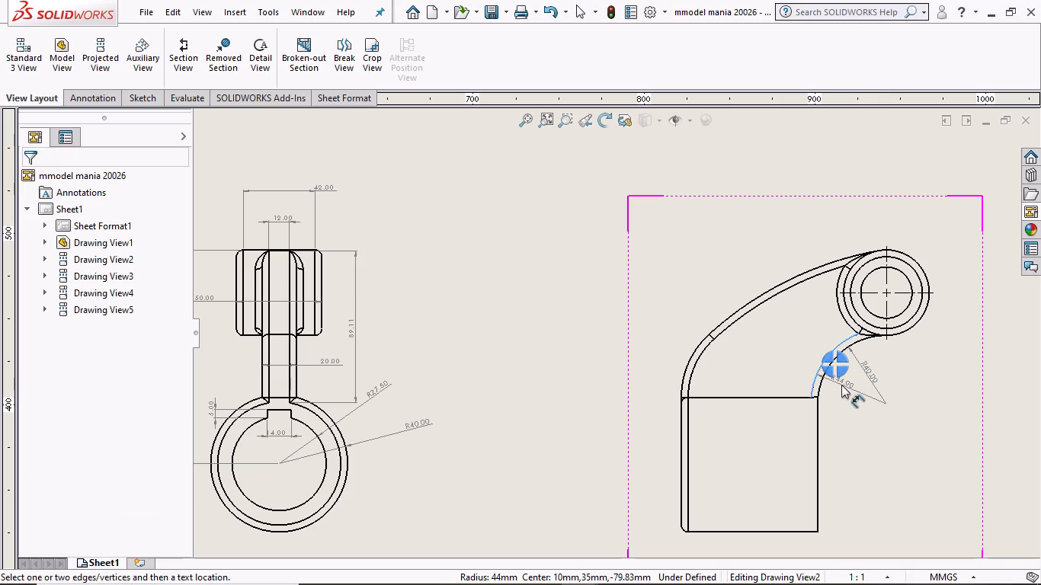
pyautogui.click(841, 385)
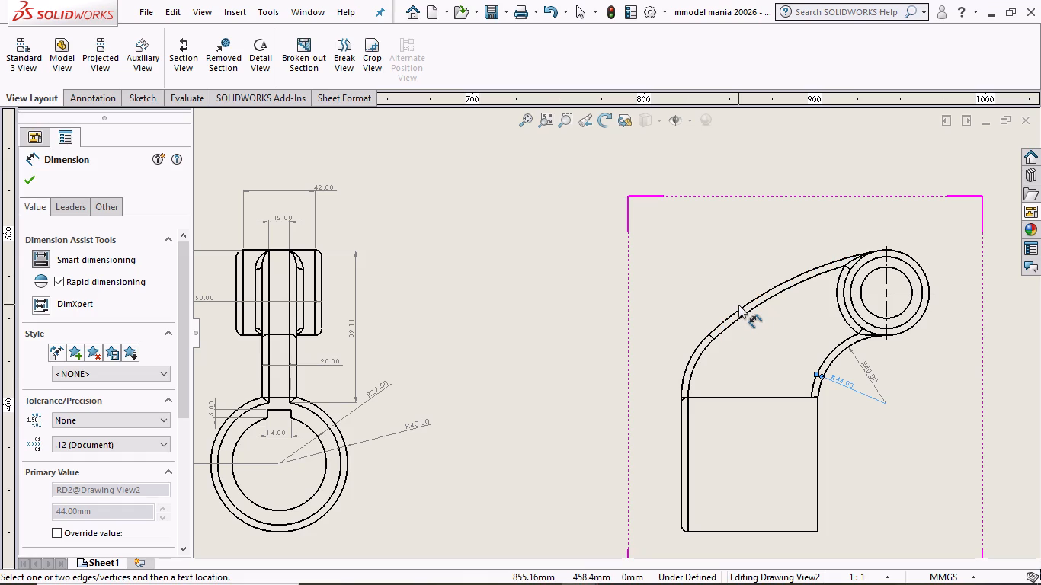
# Add radius dimensions to the outer and inner arcs of the arm's long upper curve and of the tighter curve above the large boss.
pyautogui.click(738, 310)
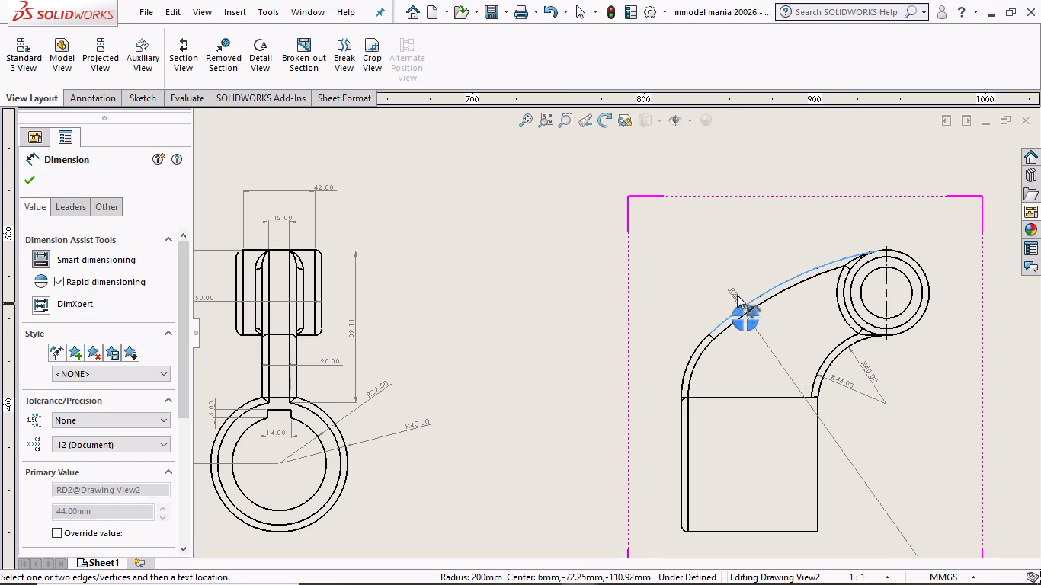
pyautogui.click(747, 256)
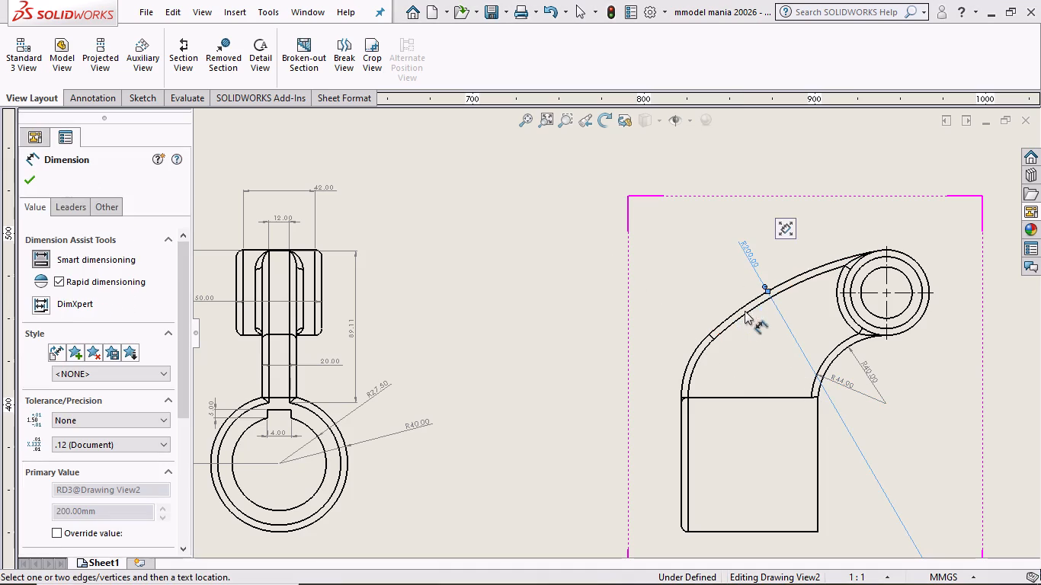
pyautogui.click(745, 315)
pyautogui.click(719, 262)
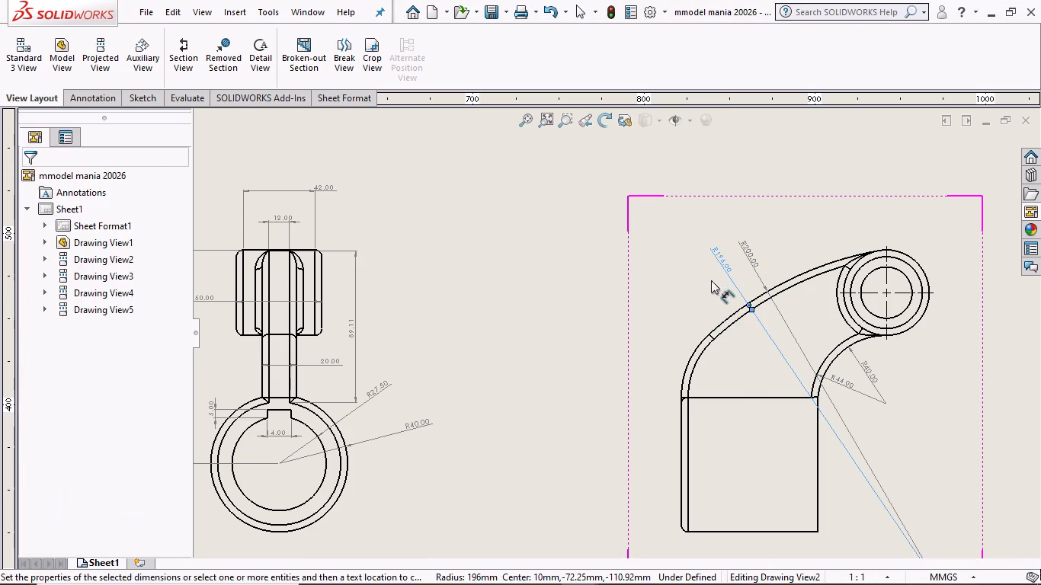
pyautogui.click(690, 358)
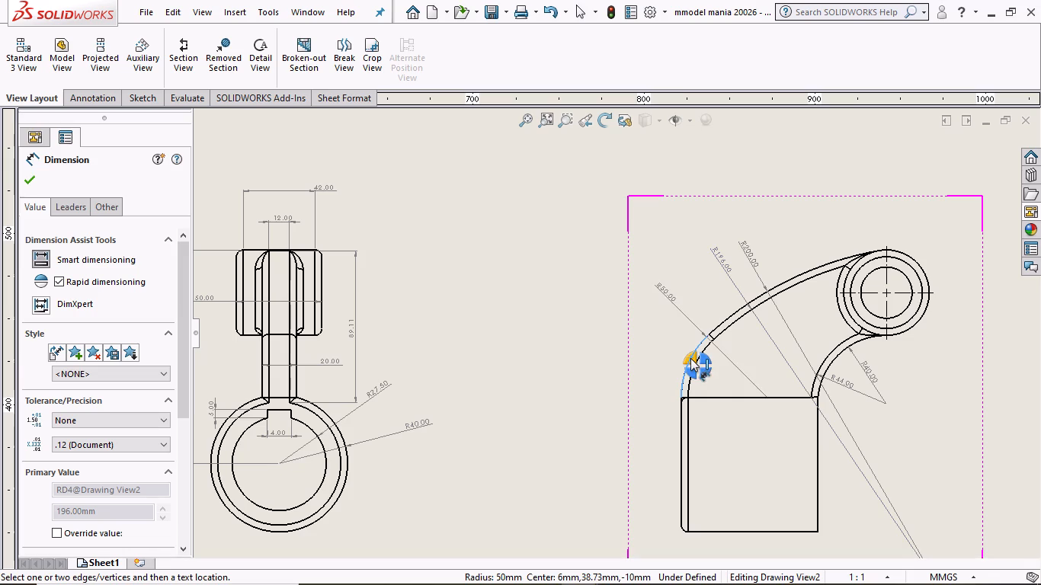
pyautogui.click(643, 356)
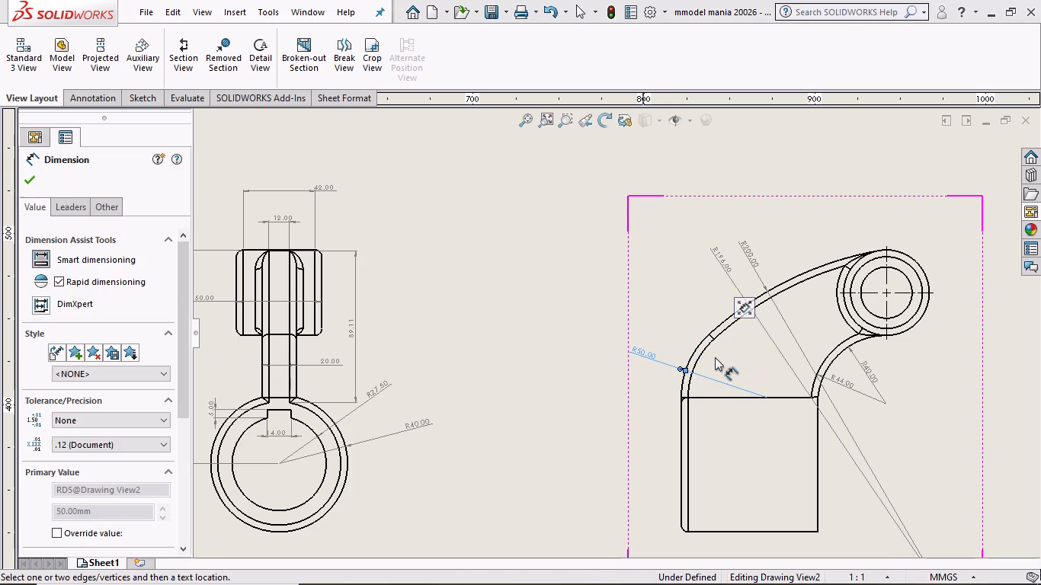
pyautogui.click(701, 352)
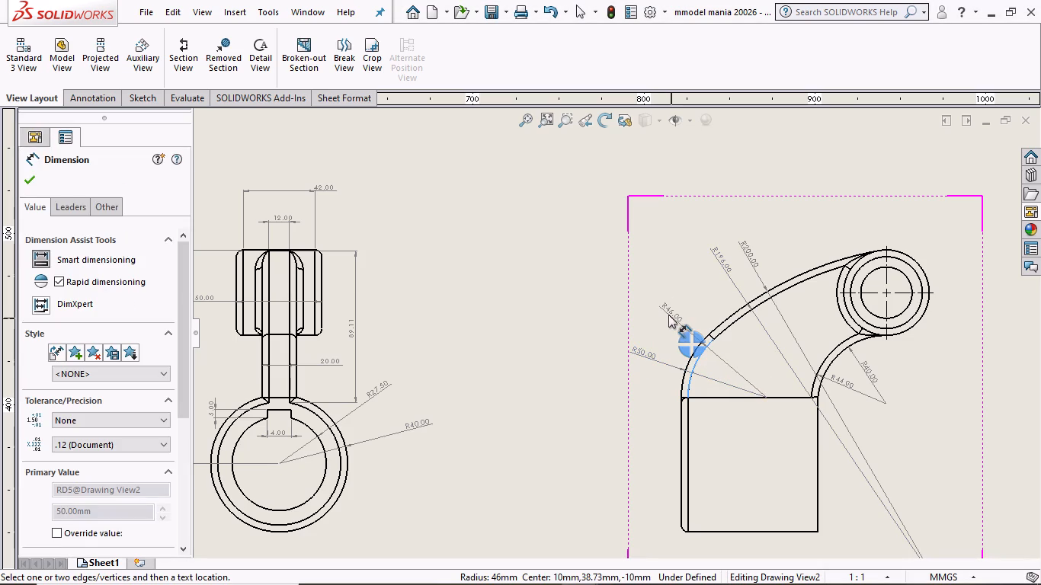
pyautogui.click(666, 313)
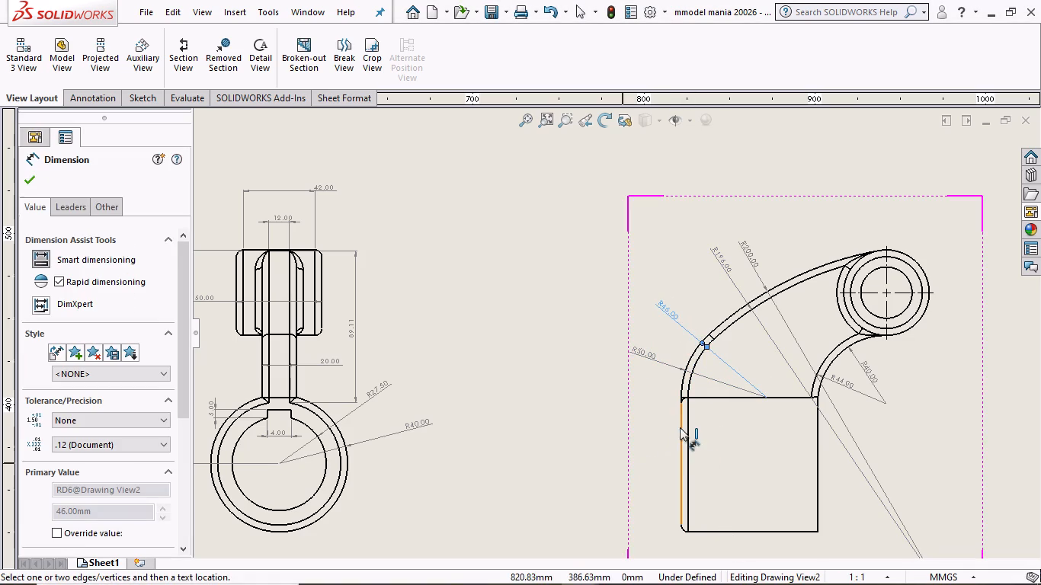
# In the side view, dimension the large boss's overall length below it and its length from the fillet edge line inside it.
pyautogui.click(680, 433)
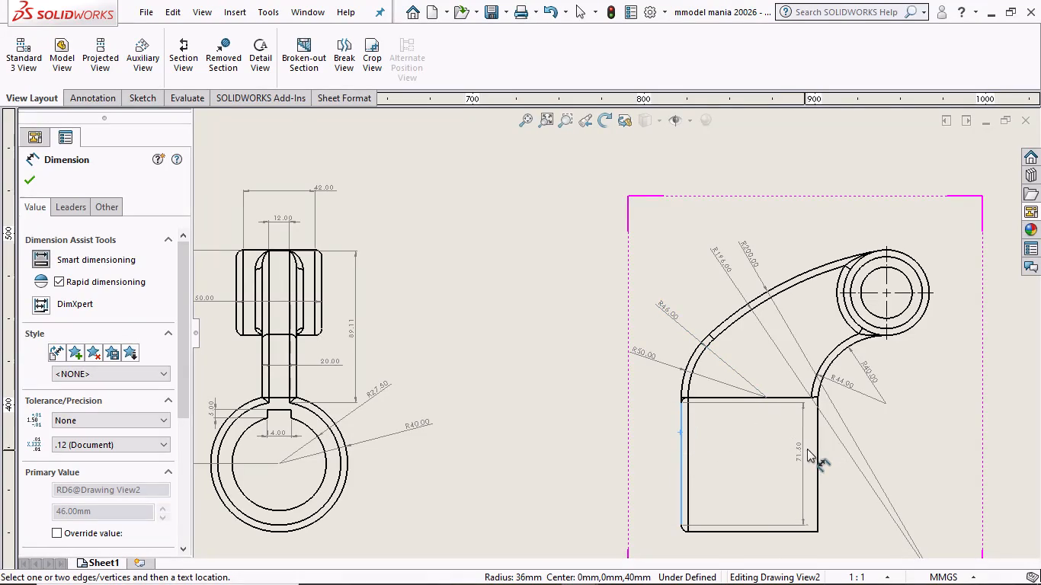
pyautogui.click(818, 432)
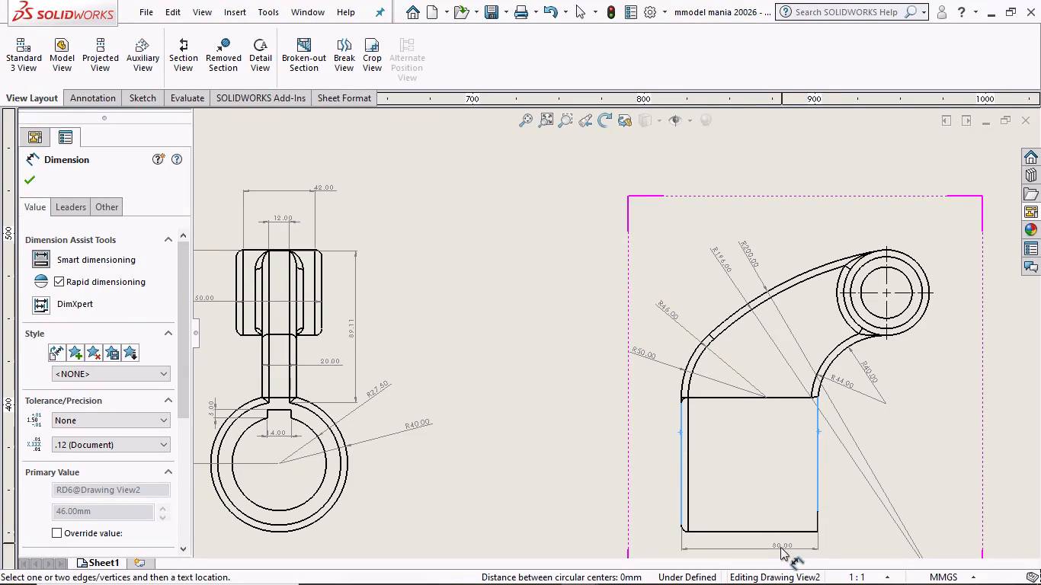
pyautogui.click(776, 552)
pyautogui.scroll(1, 766, 513)
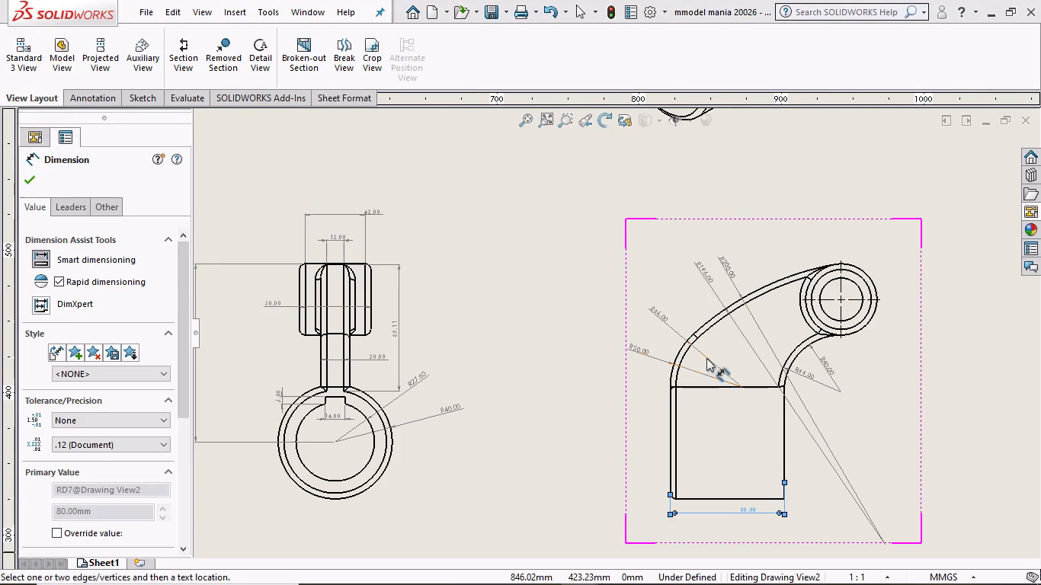
pyautogui.scroll(-2, 703, 414)
pyautogui.click(661, 435)
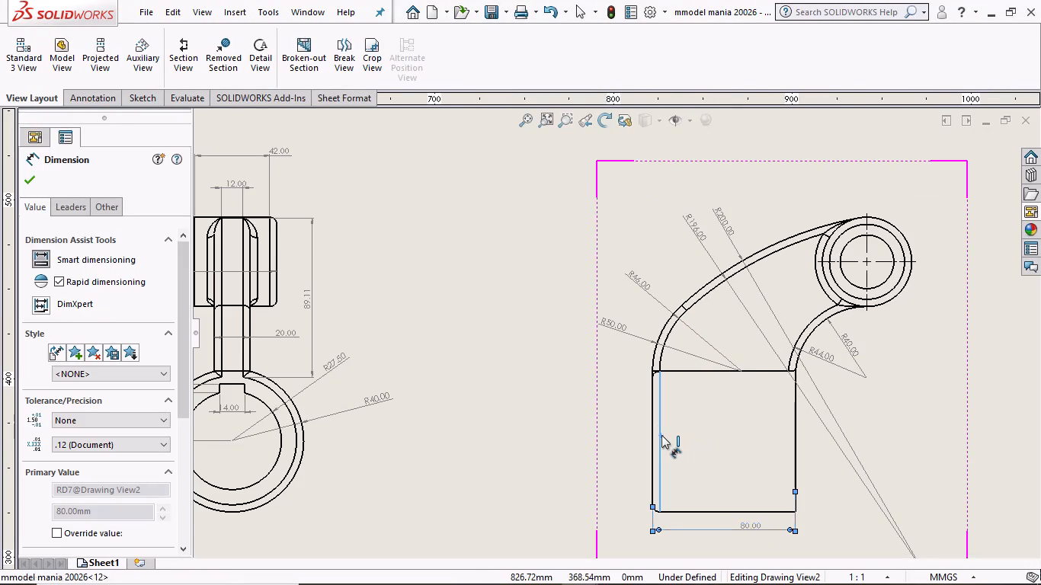
pyautogui.click(797, 438)
pyautogui.click(733, 456)
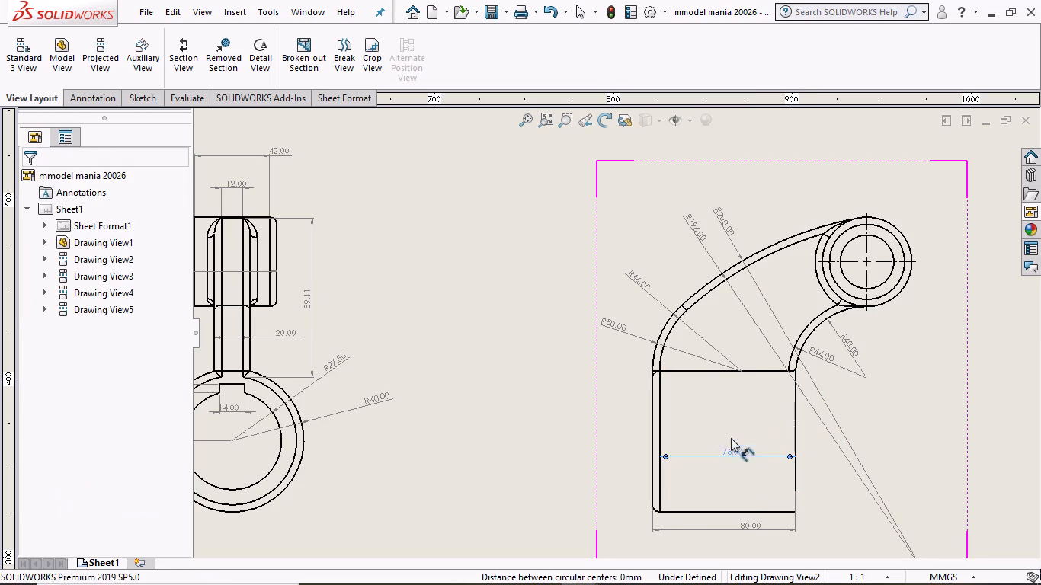
# In the projected side view, add diameter dimensions to the small boss's outer circle, middle circle and bore.
pyautogui.scroll(-3, 886, 262)
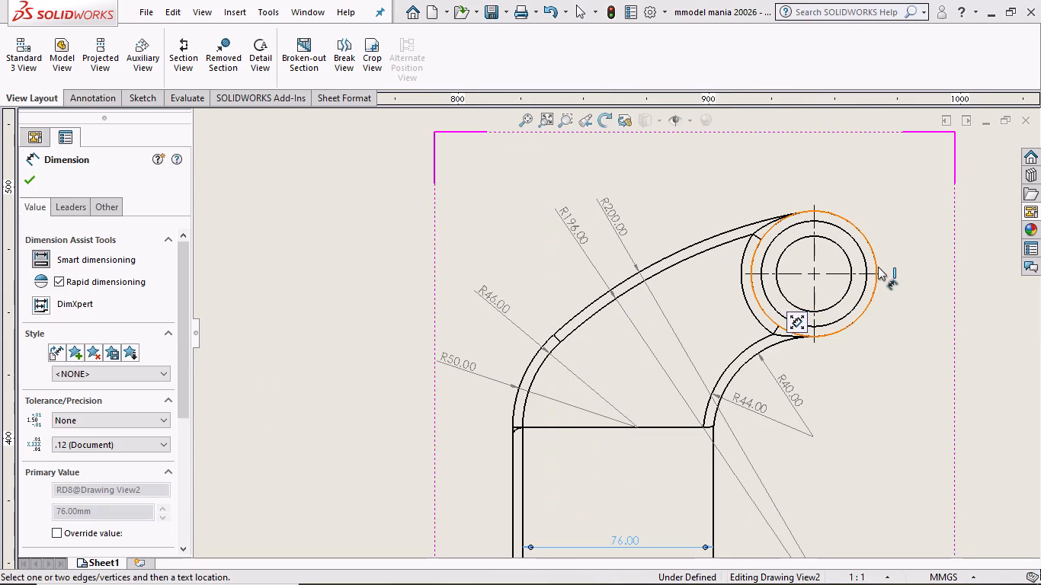
pyautogui.click(878, 267)
pyautogui.click(908, 208)
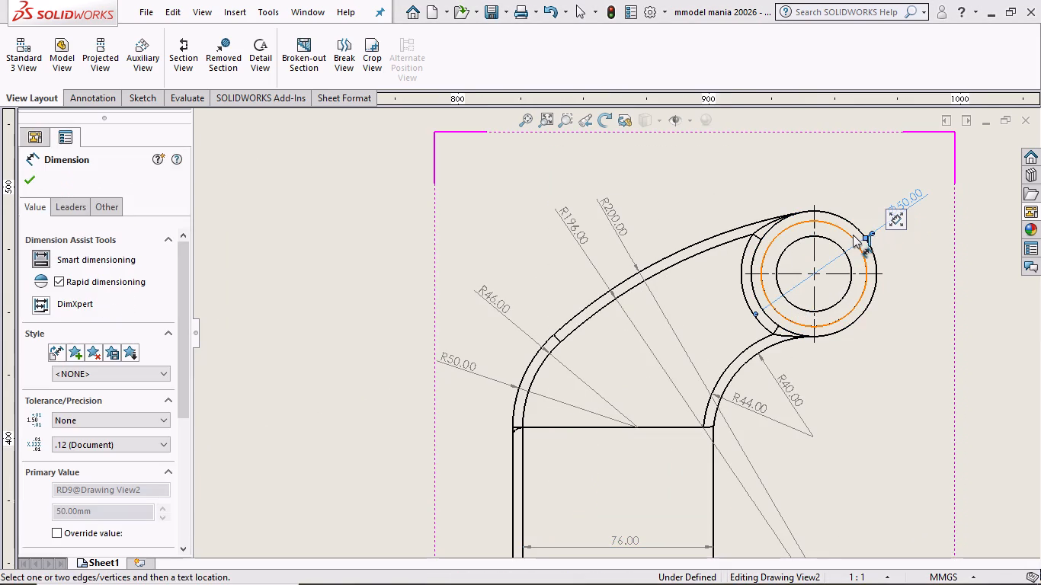
pyautogui.click(853, 235)
pyautogui.click(874, 180)
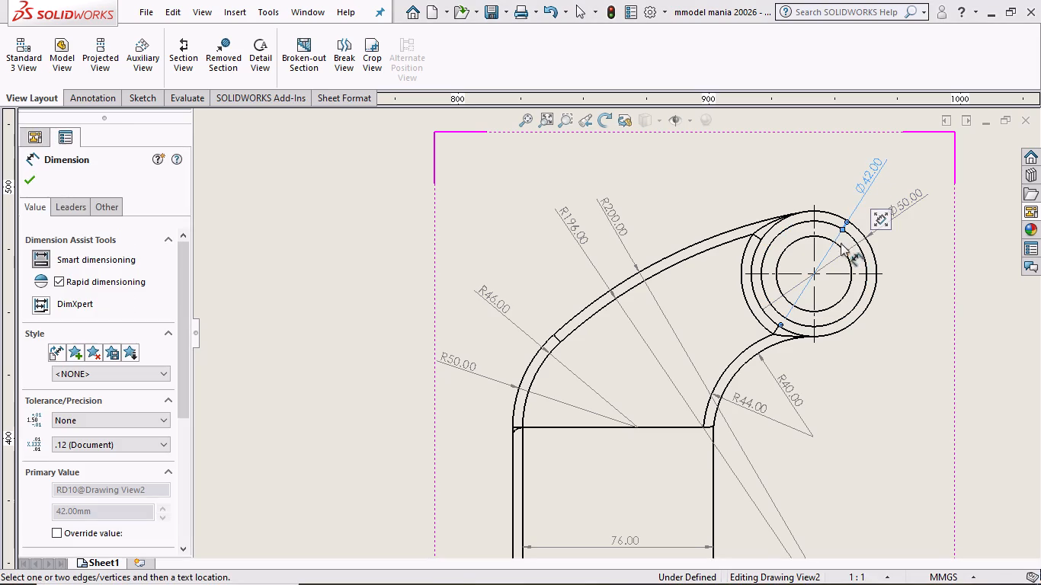
pyautogui.click(842, 251)
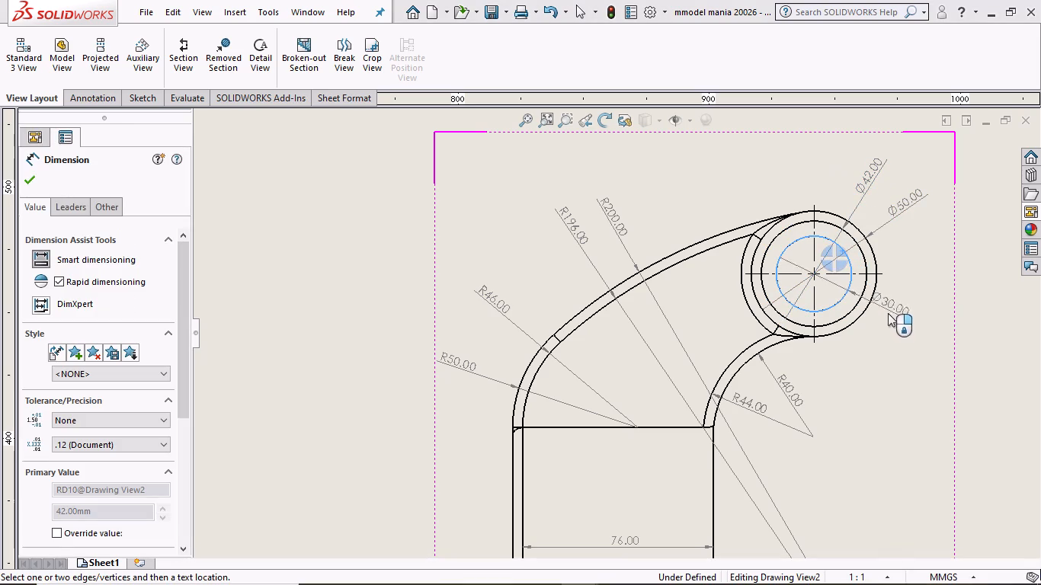
pyautogui.click(901, 342)
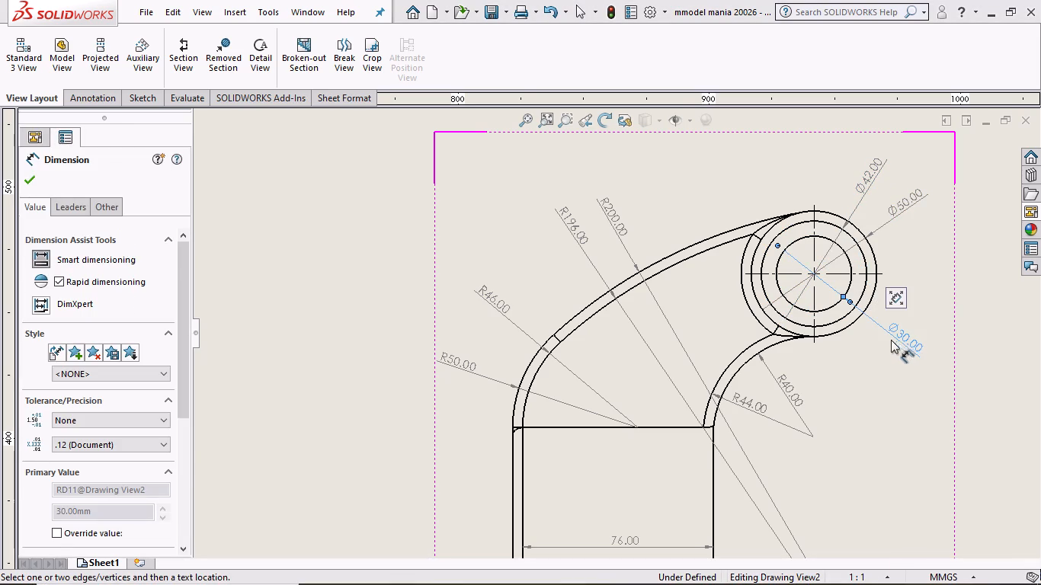
# Add a radius dimension to the arm's arc that wraps around the small boss in the side view.
pyautogui.scroll(3, 764, 382)
pyautogui.scroll(-4, 708, 305)
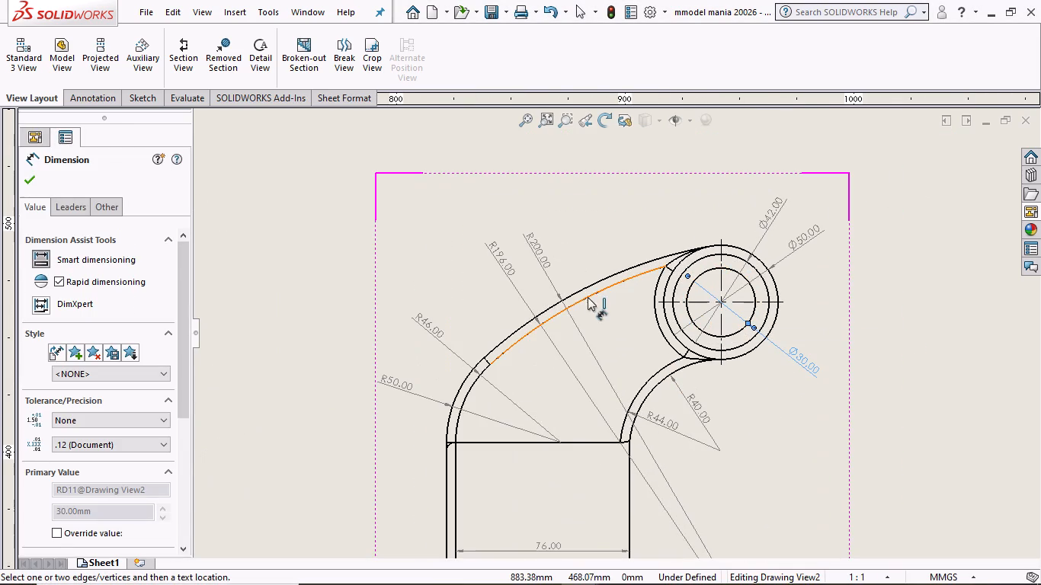
pyautogui.click(656, 323)
pyautogui.click(639, 344)
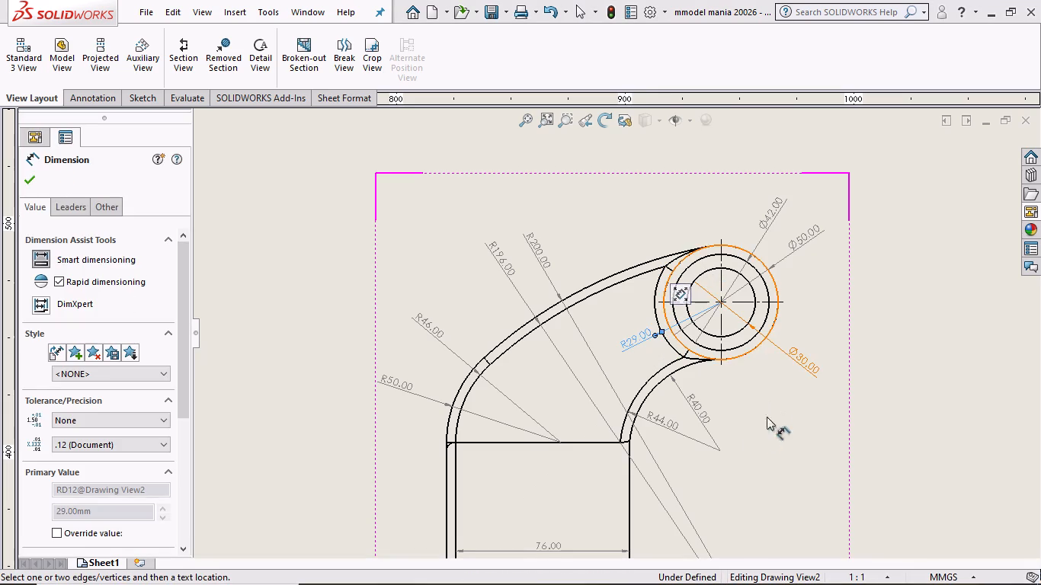
# In the view projected below the front view, dimension the large boss's outer diameter above it and its straight side edge beside it.
pyautogui.scroll(6, 615, 472)
pyautogui.scroll(2, 453, 455)
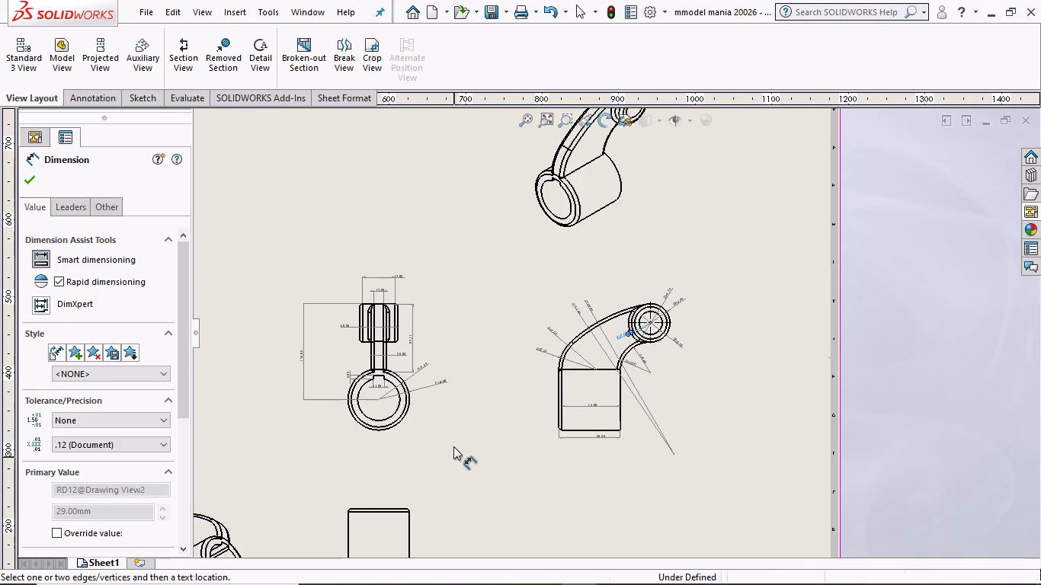
pyautogui.scroll(1, 453, 446)
pyautogui.scroll(-7, 495, 446)
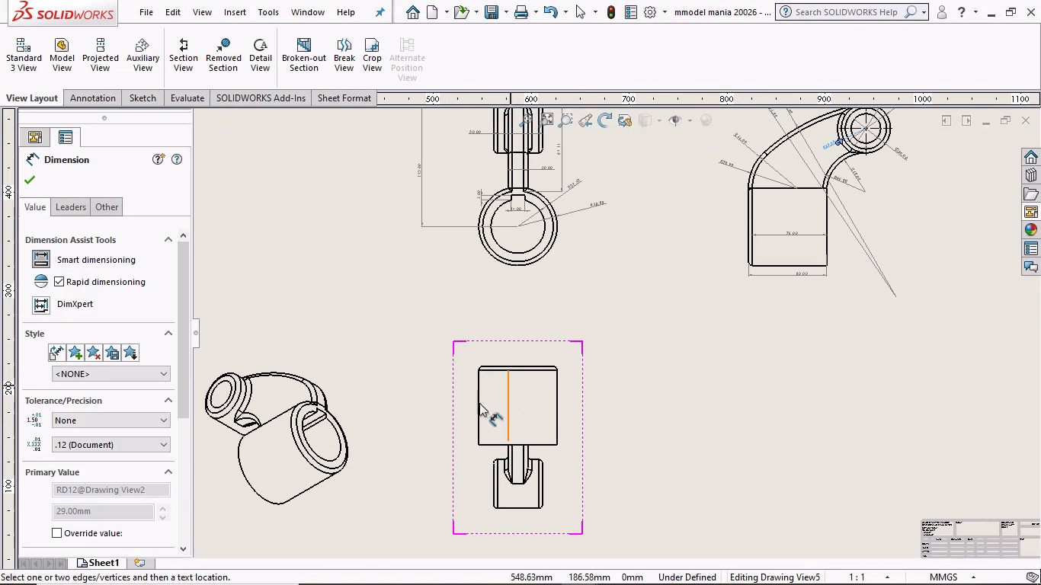
pyautogui.click(478, 404)
pyautogui.click(557, 401)
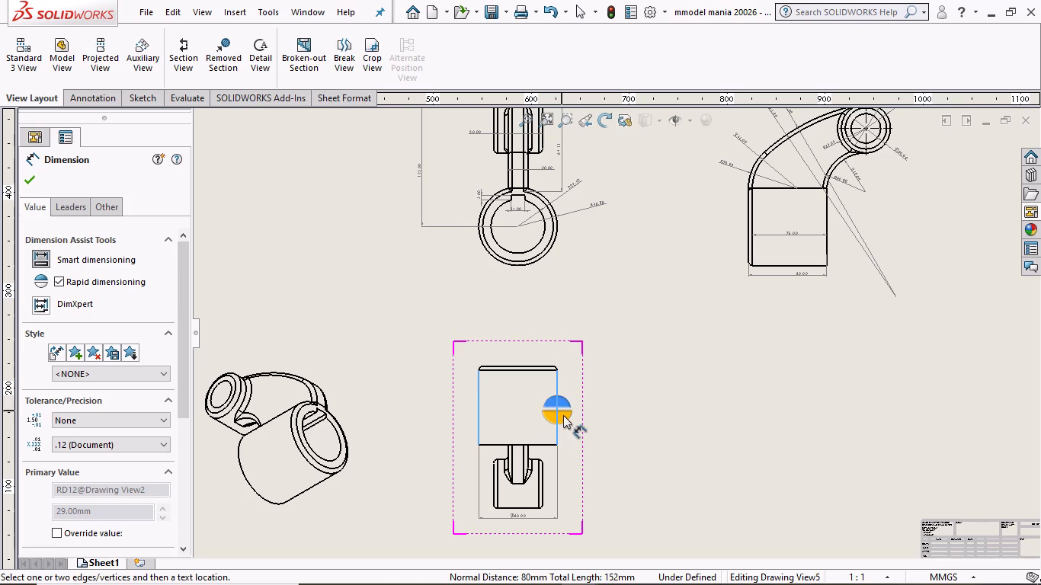
pyautogui.click(531, 312)
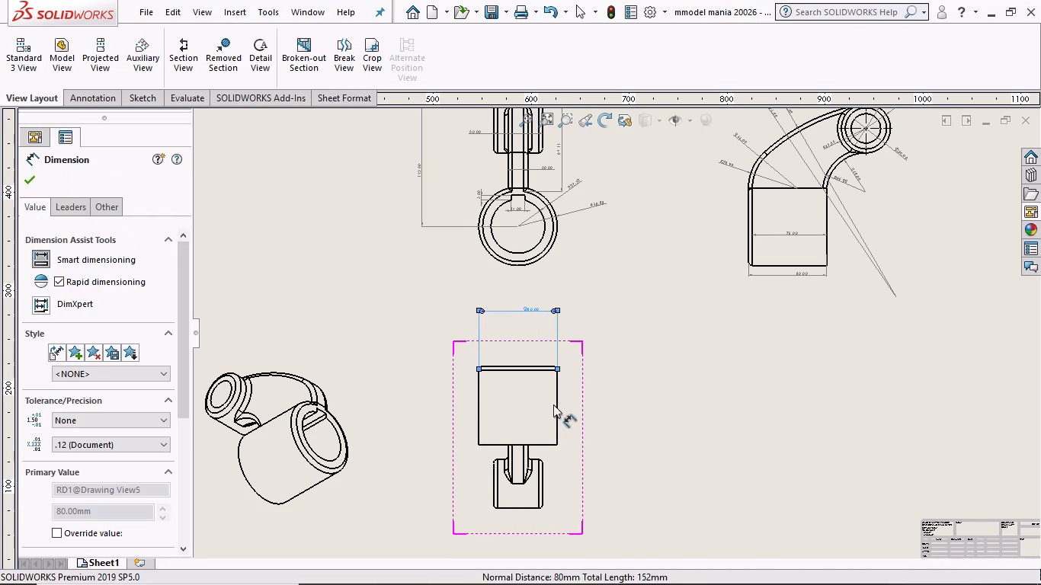
pyautogui.click(556, 401)
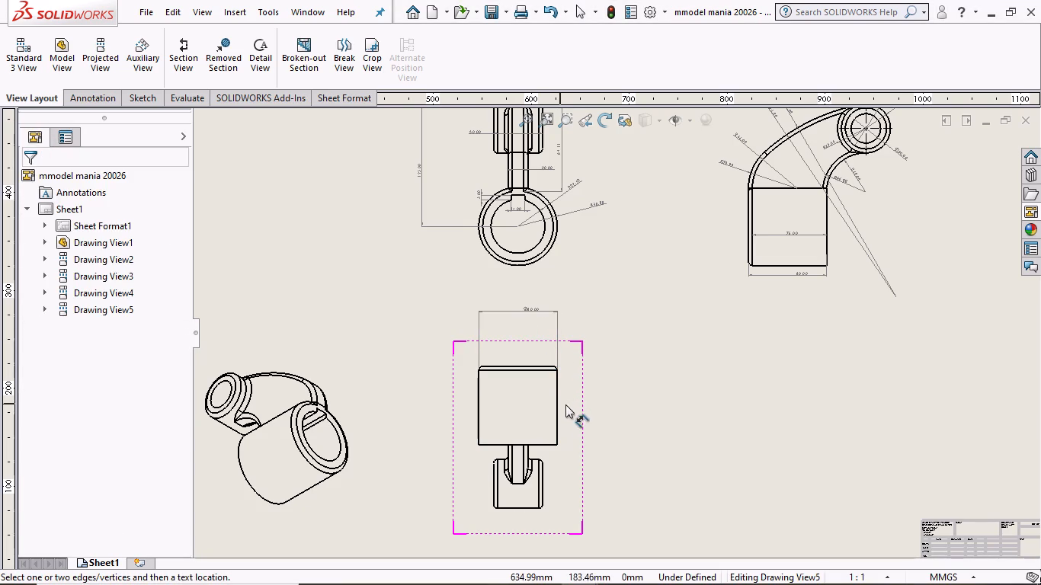
pyautogui.click(559, 412)
pyautogui.click(569, 398)
# Dimension the diameter across the large boss's filleted end edge and place the dimension below the small boss.
pyautogui.scroll(-2, 553, 473)
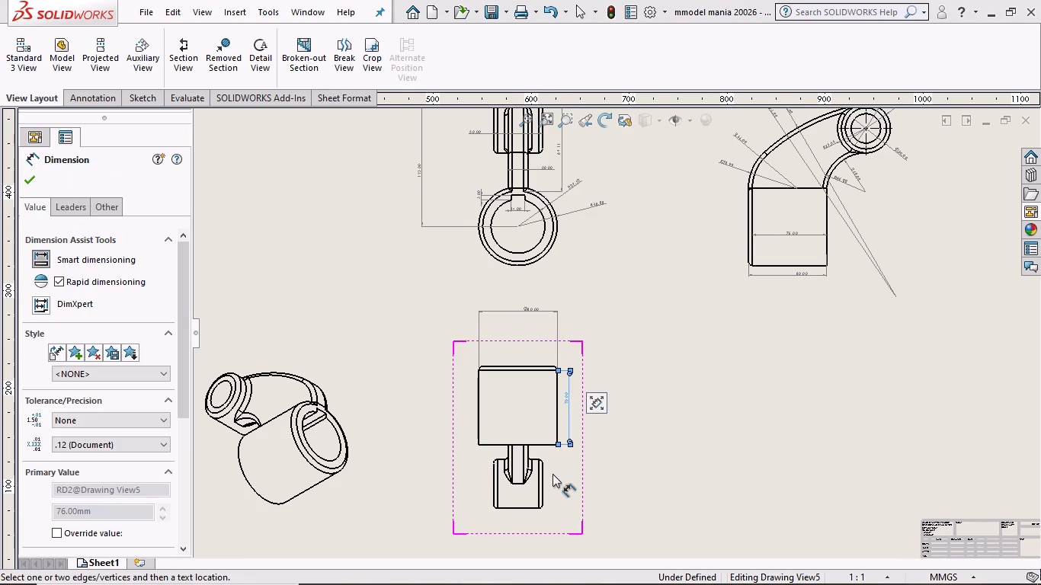
pyautogui.click(503, 323)
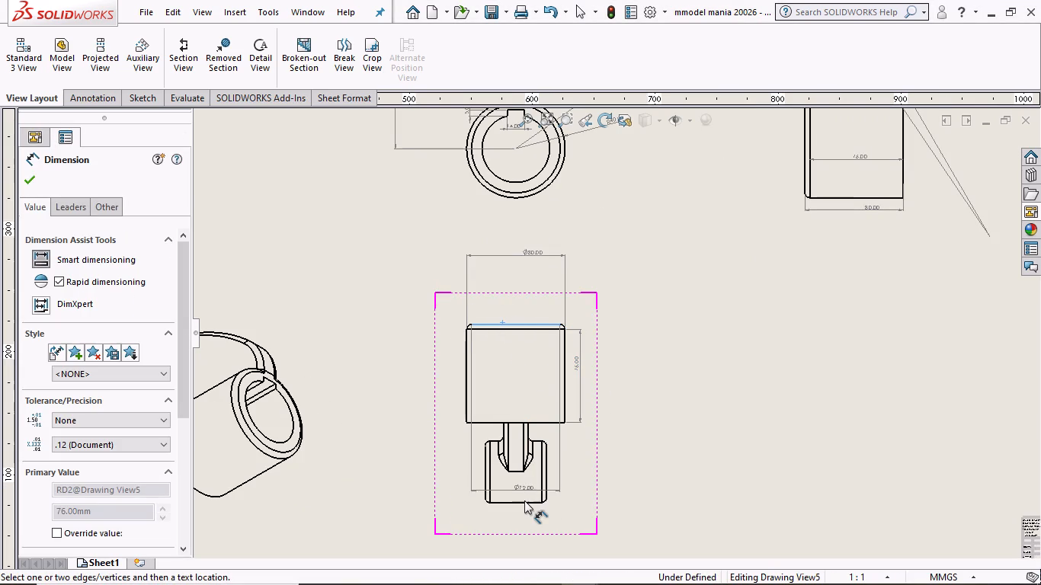
pyautogui.click(526, 502)
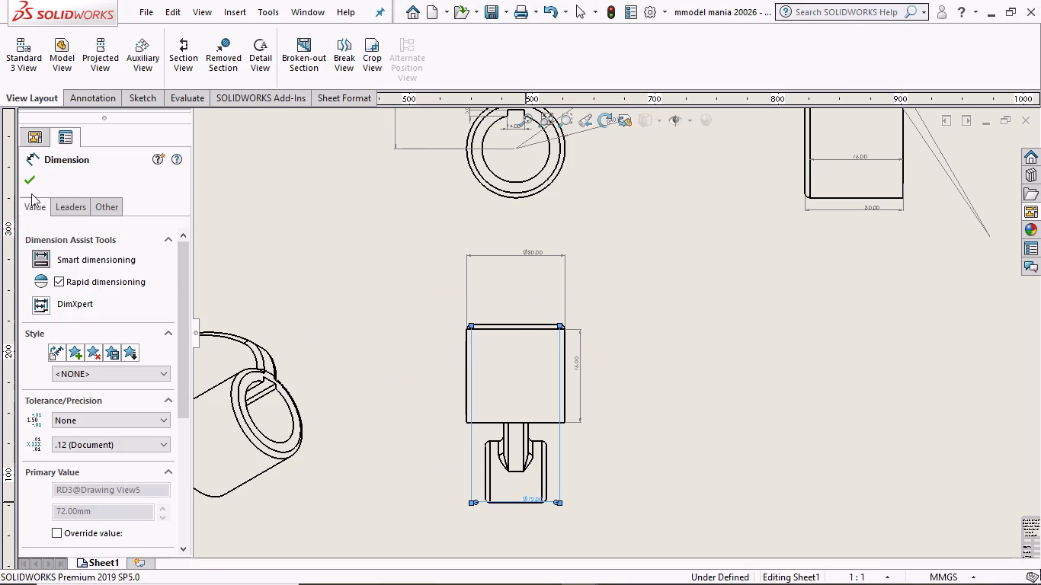
pyautogui.scroll(-5, 553, 482)
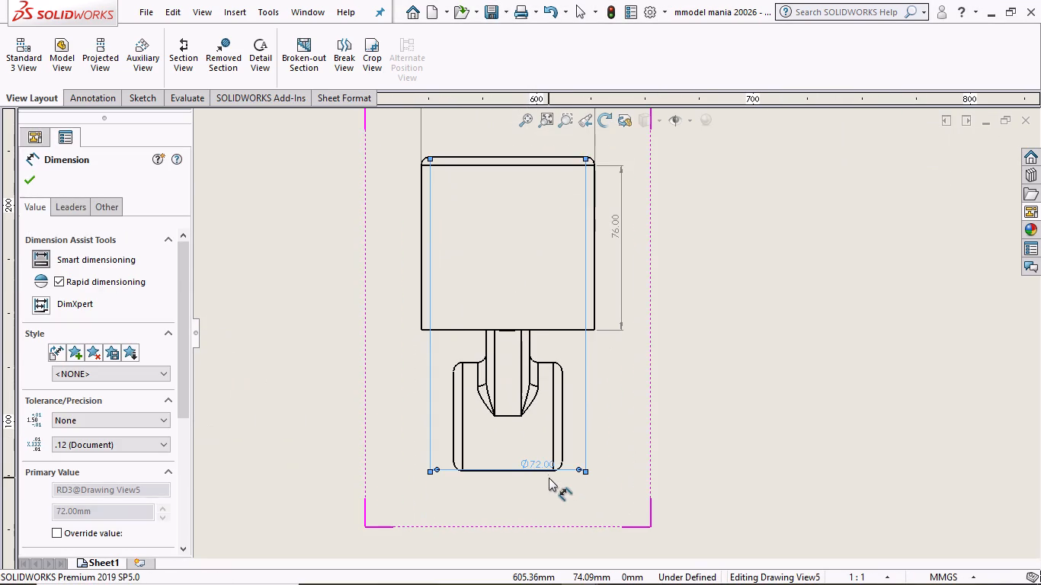
pyautogui.scroll(3, 547, 470)
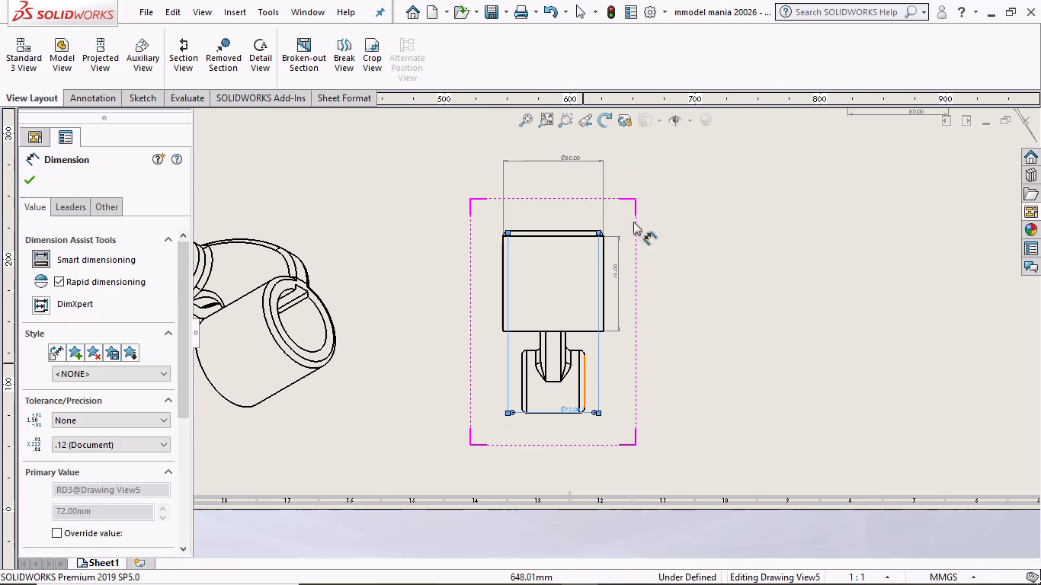
pyautogui.scroll(-9, 550, 120)
pyautogui.scroll(1, 596, 344)
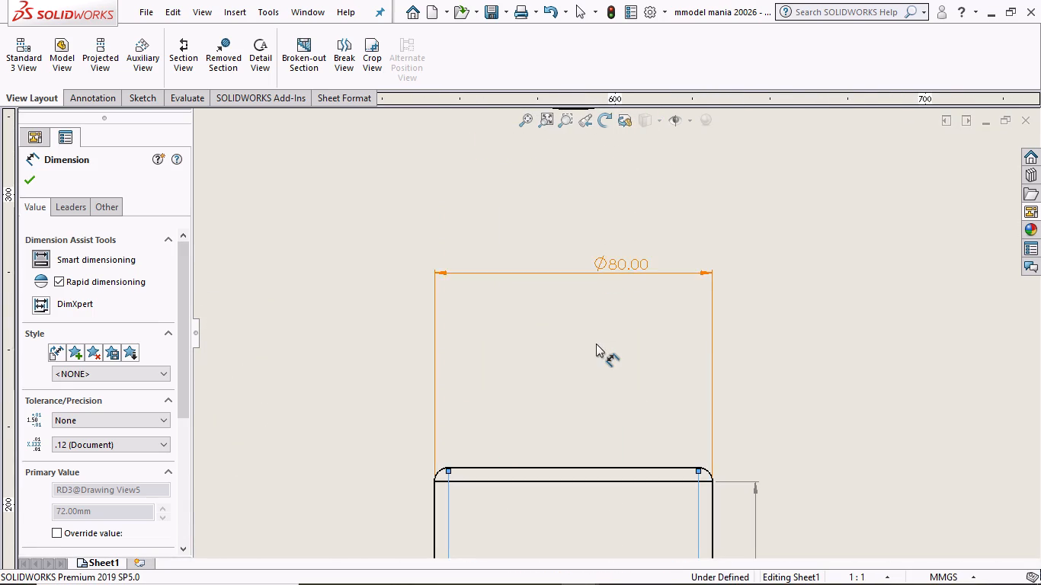
pyautogui.scroll(5, 596, 344)
pyautogui.scroll(1, 599, 459)
pyautogui.scroll(-5, 602, 473)
pyautogui.moveTo(631, 489); pyautogui.dragTo(640, 518)
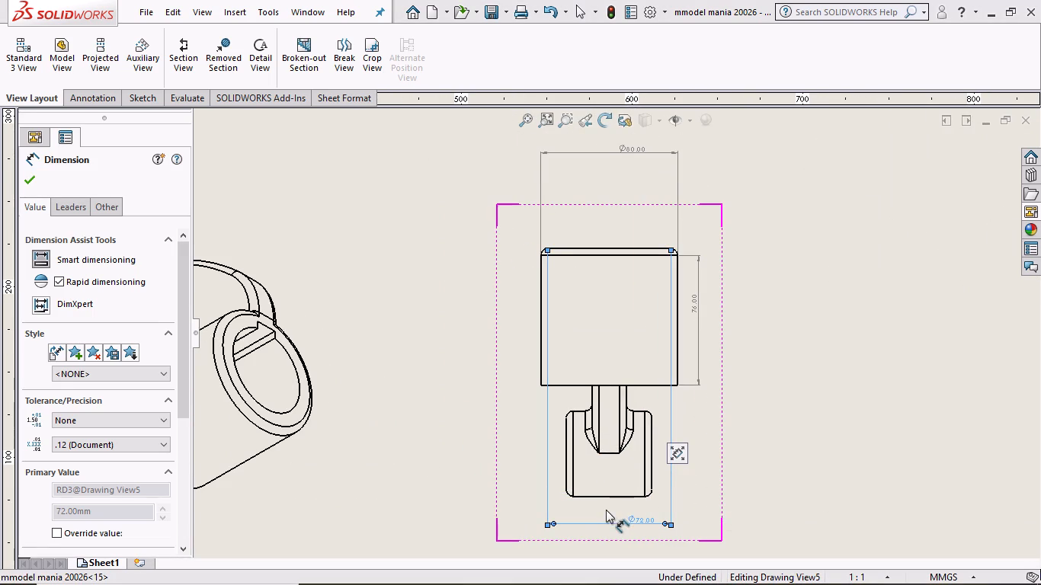
# Dimension the overall height from the large boss's top edge to the small boss's bottom edge, outside the existing height dimension.
pyautogui.click(605, 496)
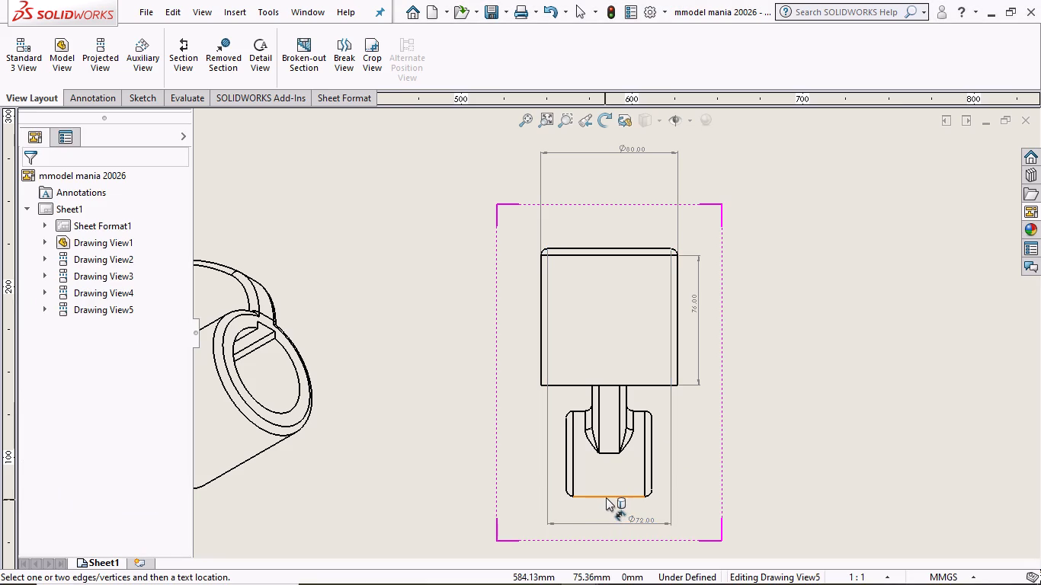
pyautogui.click(607, 497)
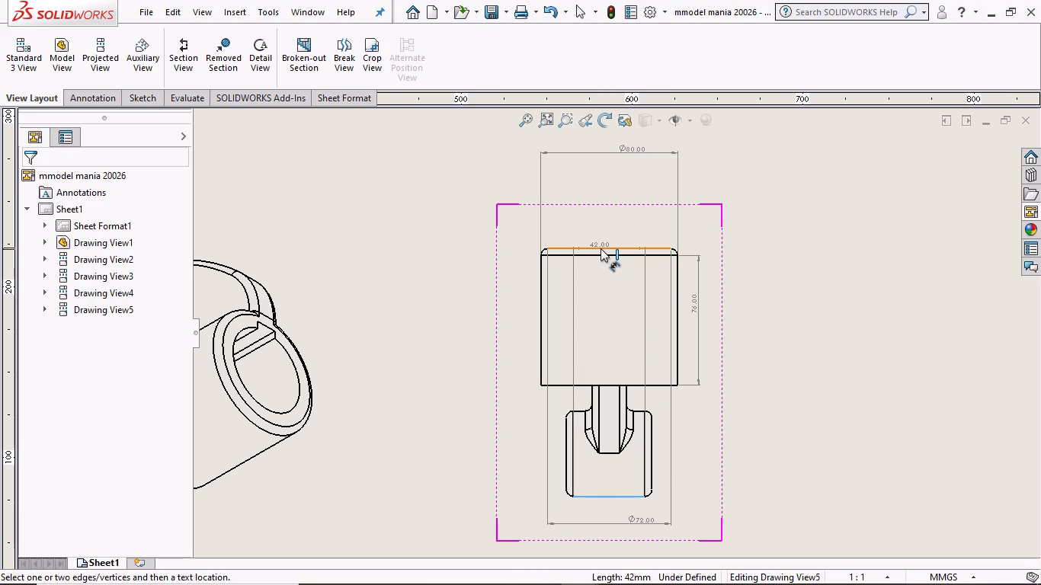
pyautogui.click(601, 248)
pyautogui.click(746, 280)
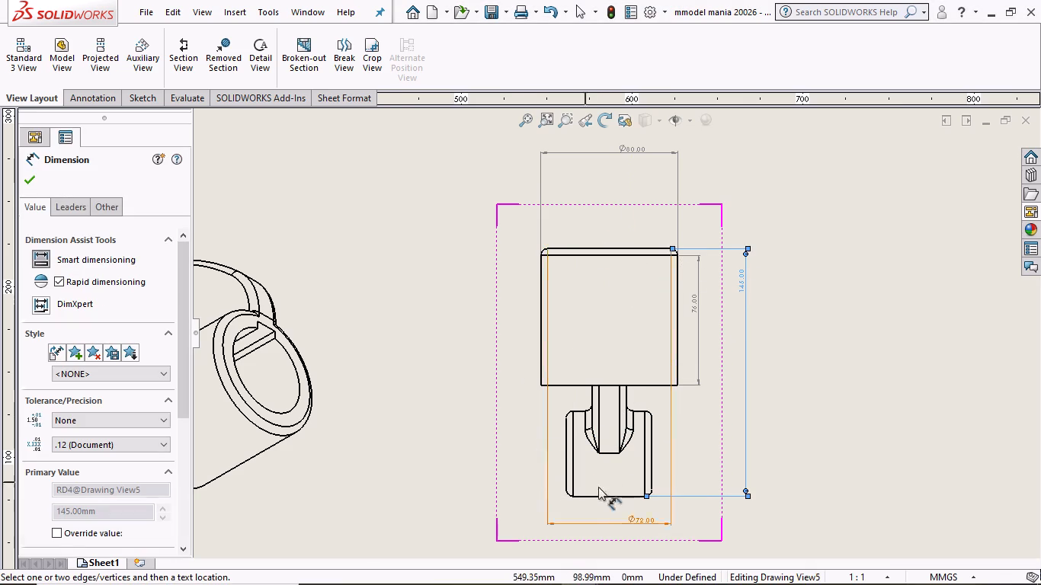
pyautogui.click(25, 180)
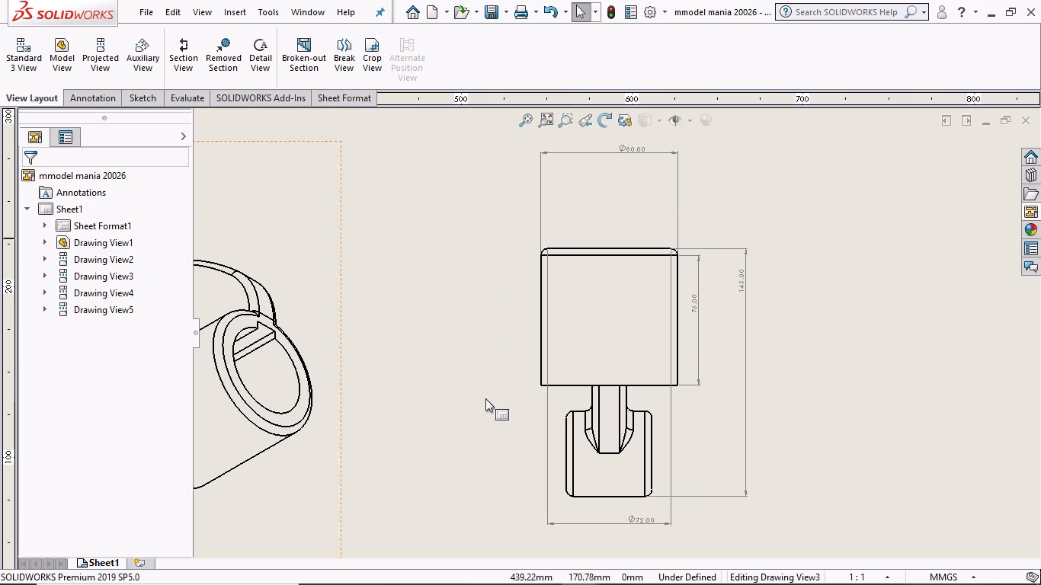
# In the lower isometric view, add true radius dimensions to the large boss's bore and the small boss's bore.
pyautogui.scroll(5, 504, 405)
pyautogui.scroll(1, 652, 202)
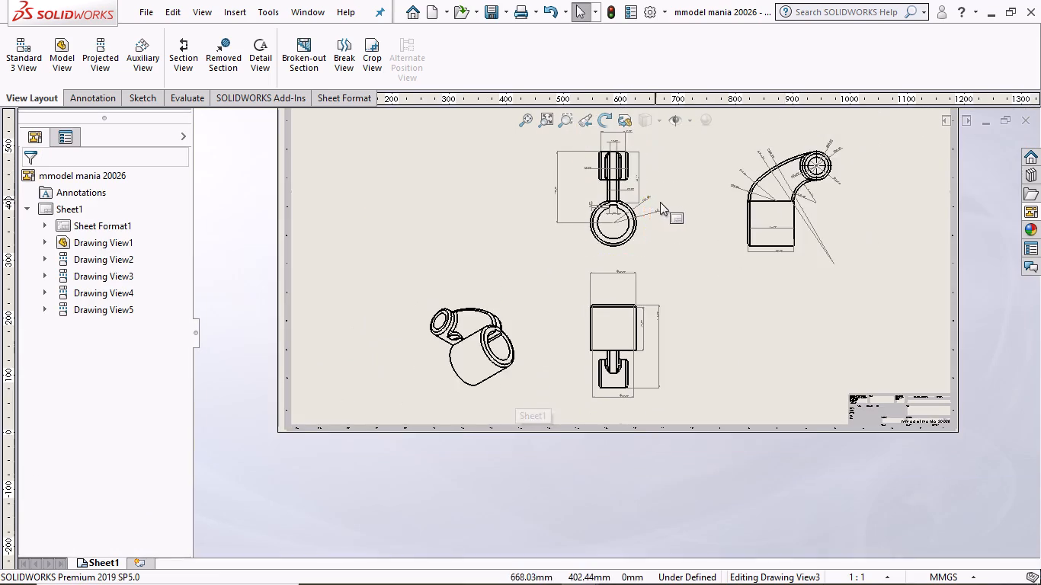
pyautogui.scroll(3, 660, 202)
pyautogui.scroll(-2, 734, 143)
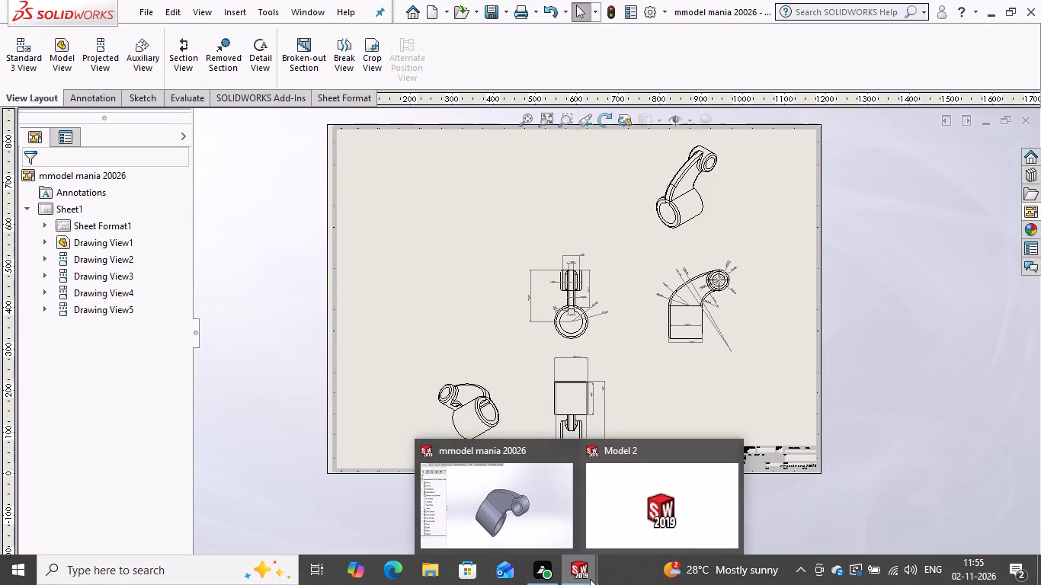
pyautogui.scroll(-2, 592, 336)
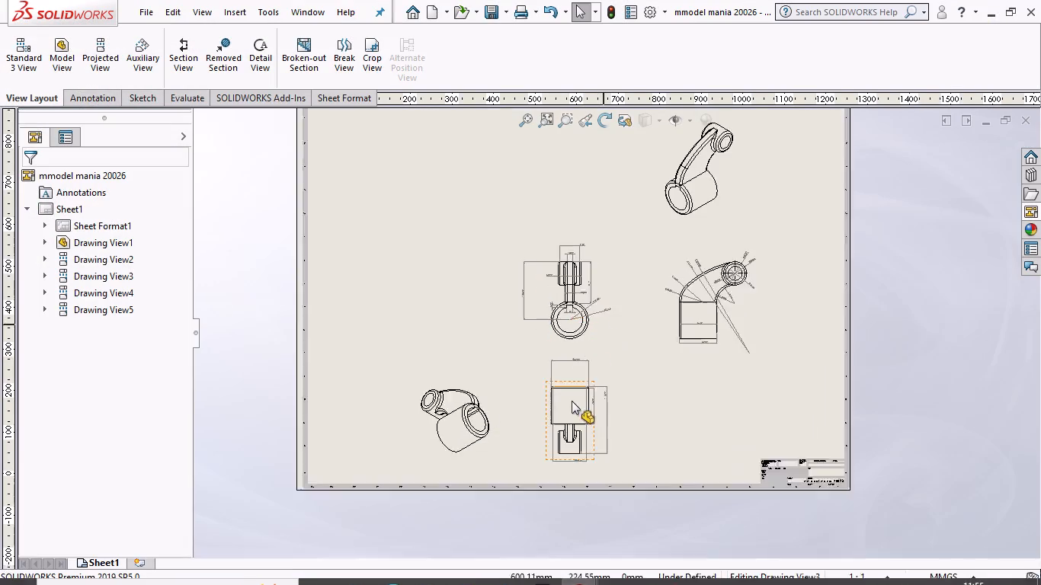
pyautogui.scroll(-3, 572, 401)
pyautogui.scroll(-4, 371, 366)
pyautogui.scroll(-1, 770, 531)
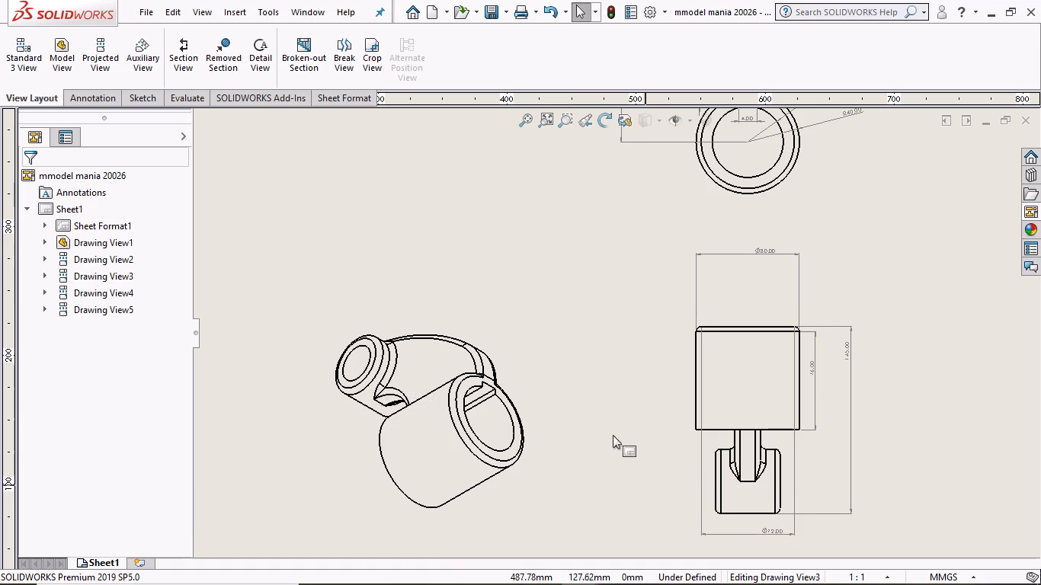
pyautogui.rightClick(562, 179)
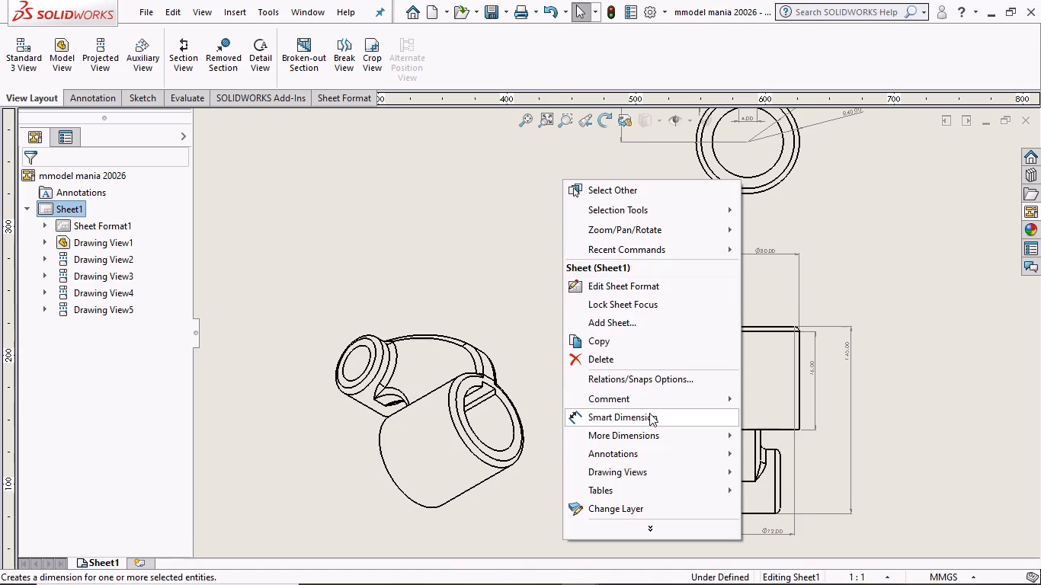
pyautogui.click(636, 417)
pyautogui.scroll(-2, 503, 441)
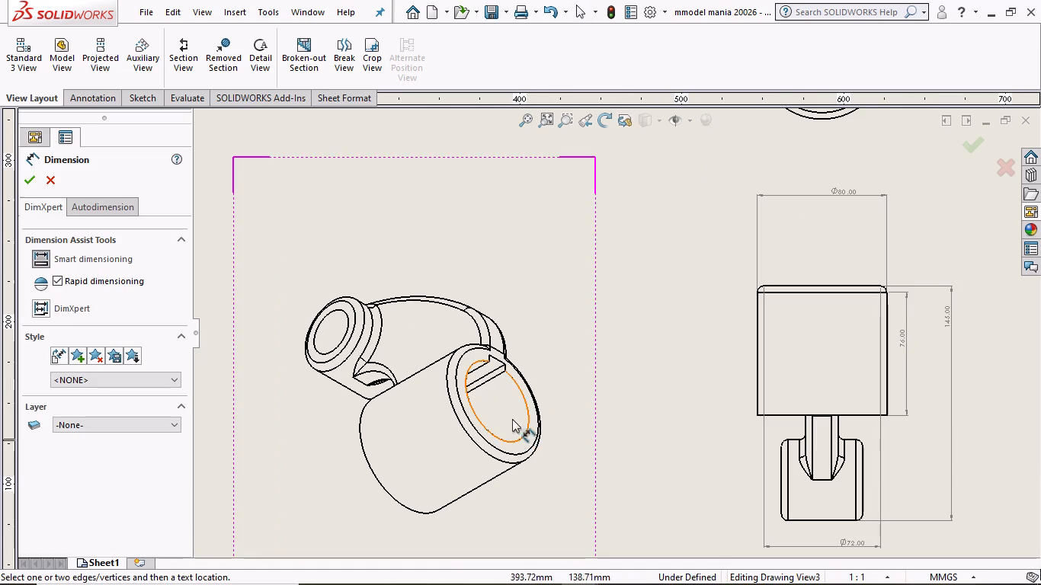
pyautogui.click(527, 414)
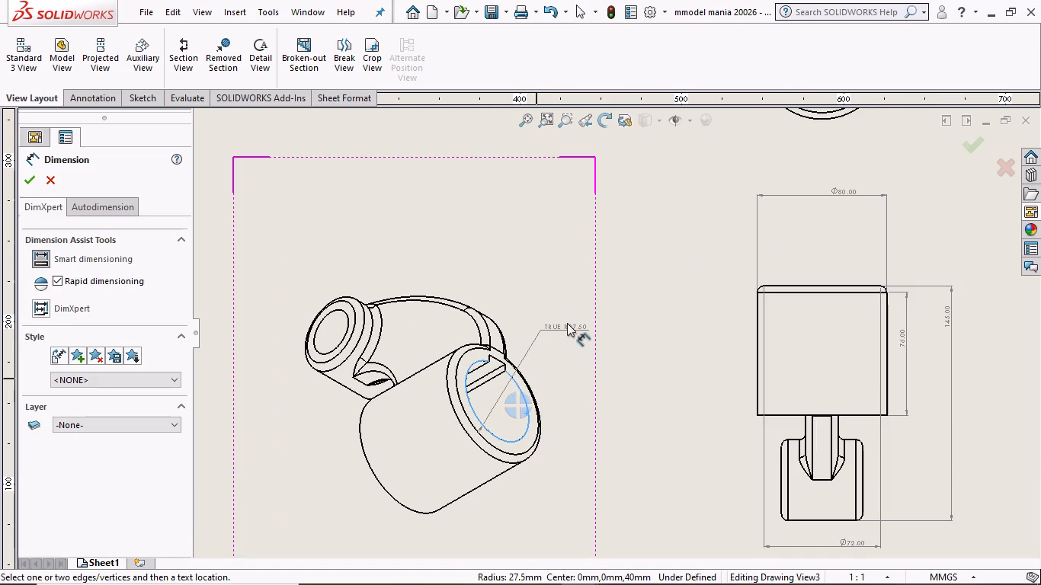
pyautogui.click(567, 321)
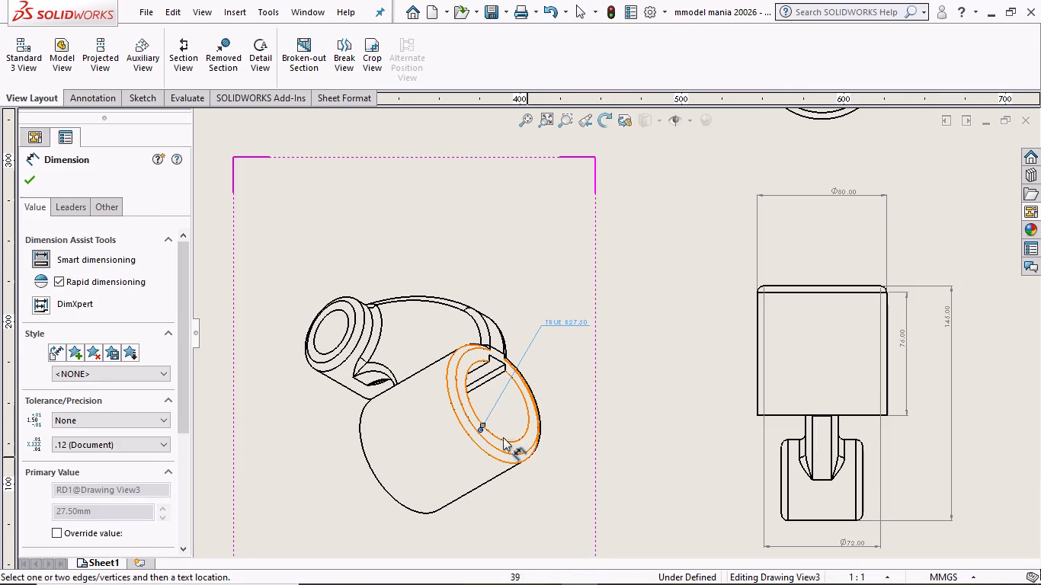
pyautogui.click(326, 315)
pyautogui.click(341, 241)
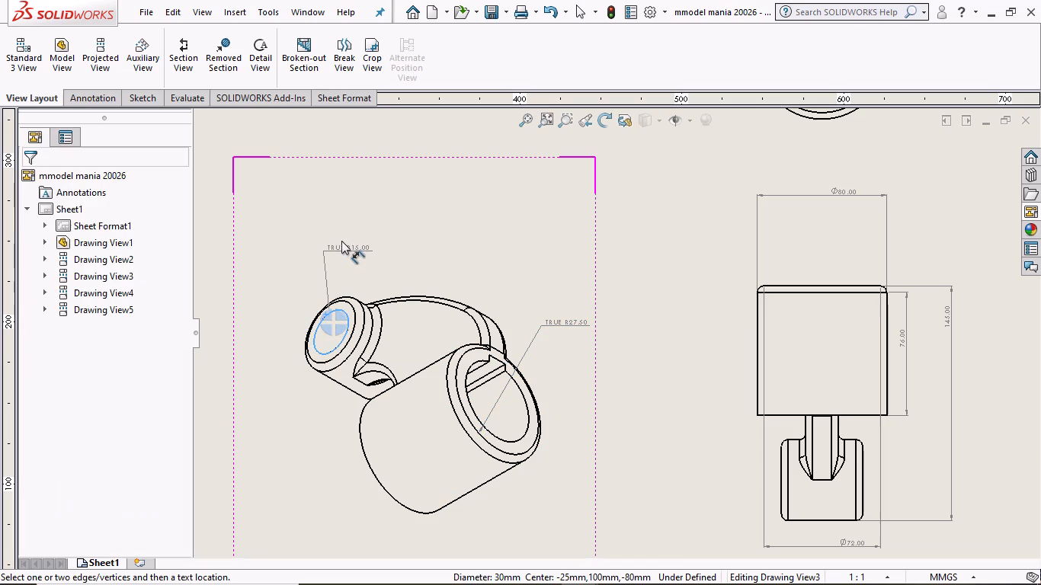
# Add true radius dimensions to the arm's long upper curve and the tighter curve near the large boss in the isometric view.
pyautogui.moveTo(462, 302); pyautogui.dragTo(463, 295)
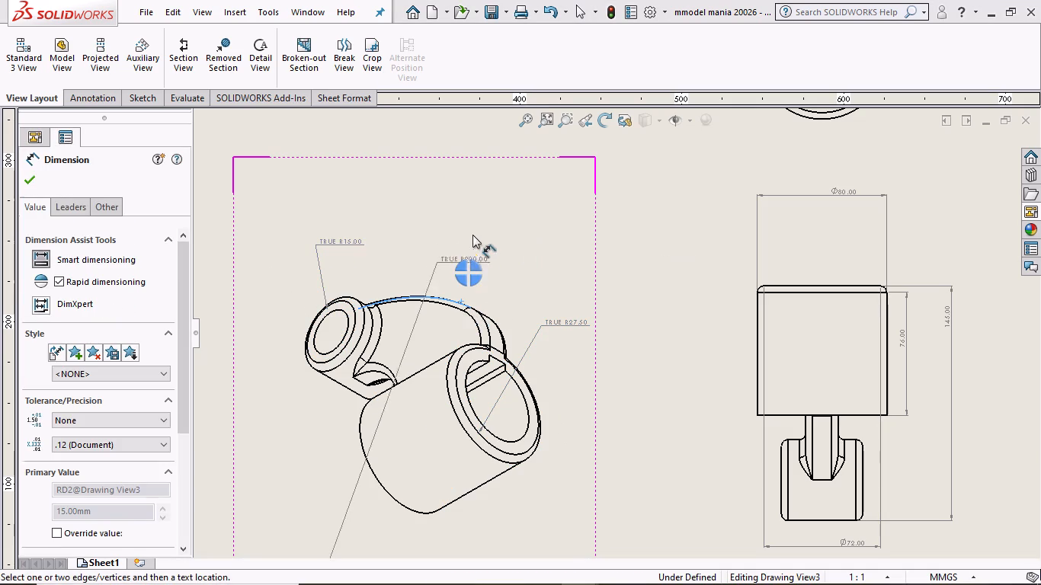
pyautogui.click(466, 213)
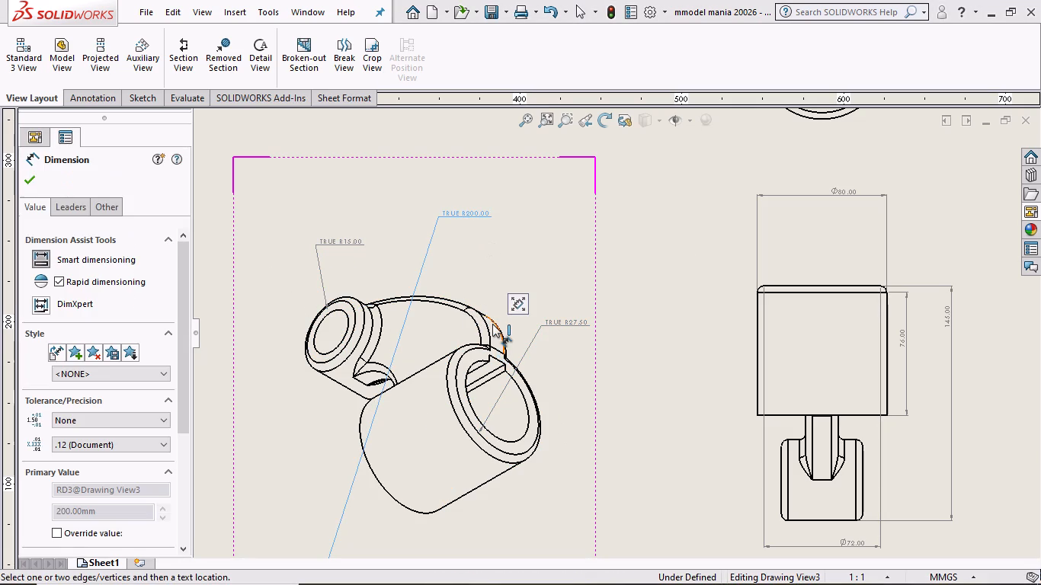
pyautogui.moveTo(488, 328); pyautogui.dragTo(491, 318)
pyautogui.click(510, 254)
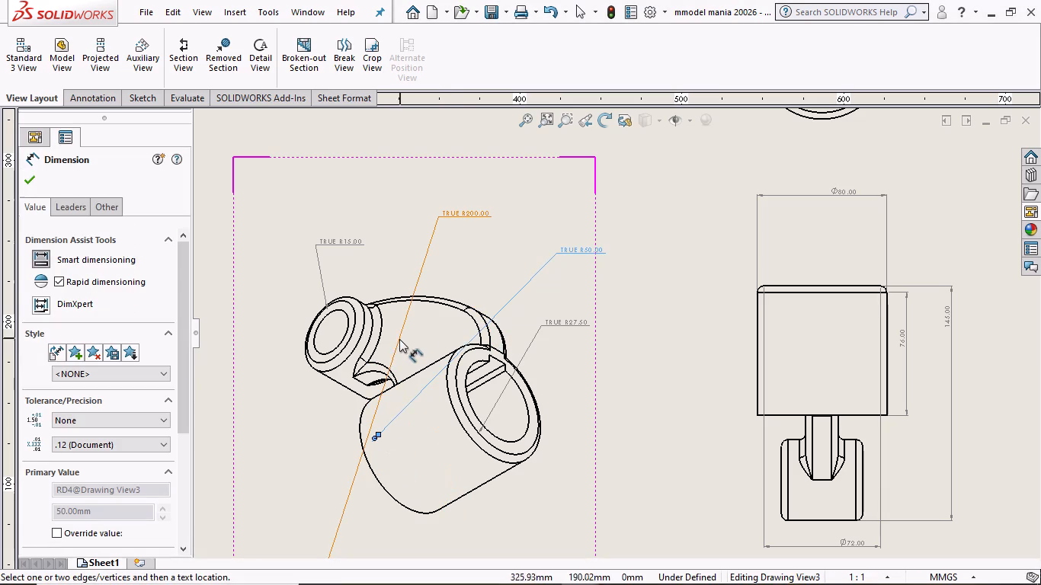
# In the lower isometric view, dimension the small boss's side edge length and add a true radius to its front end edge.
pyautogui.click(341, 385)
pyautogui.click(306, 444)
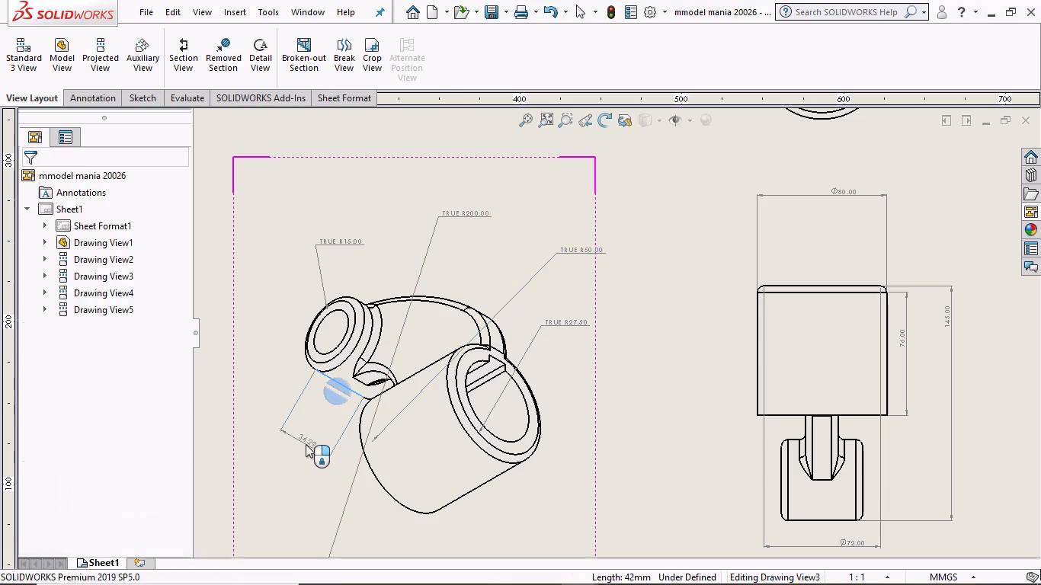
pyautogui.click(327, 362)
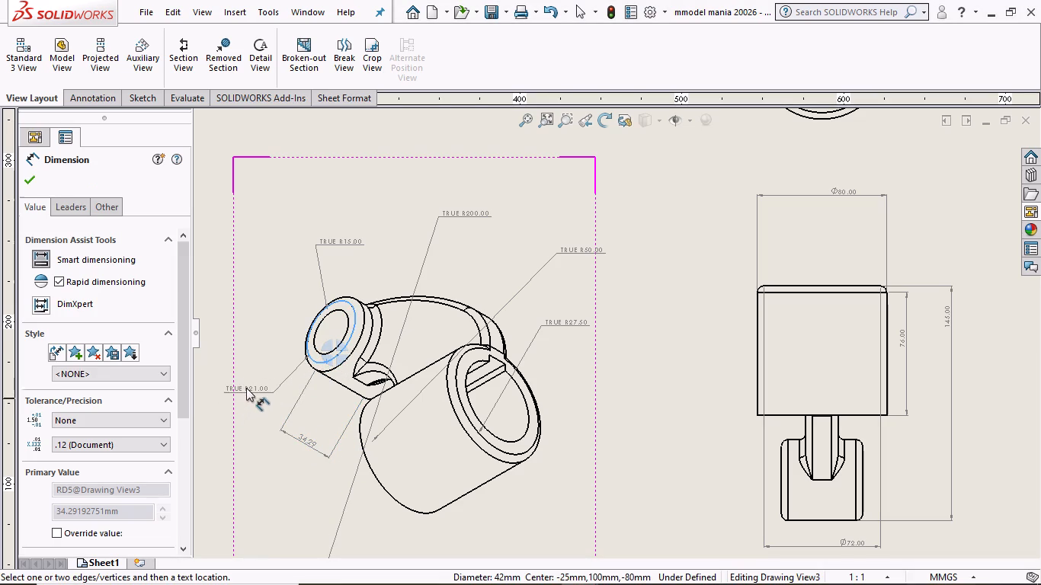
pyautogui.click(248, 384)
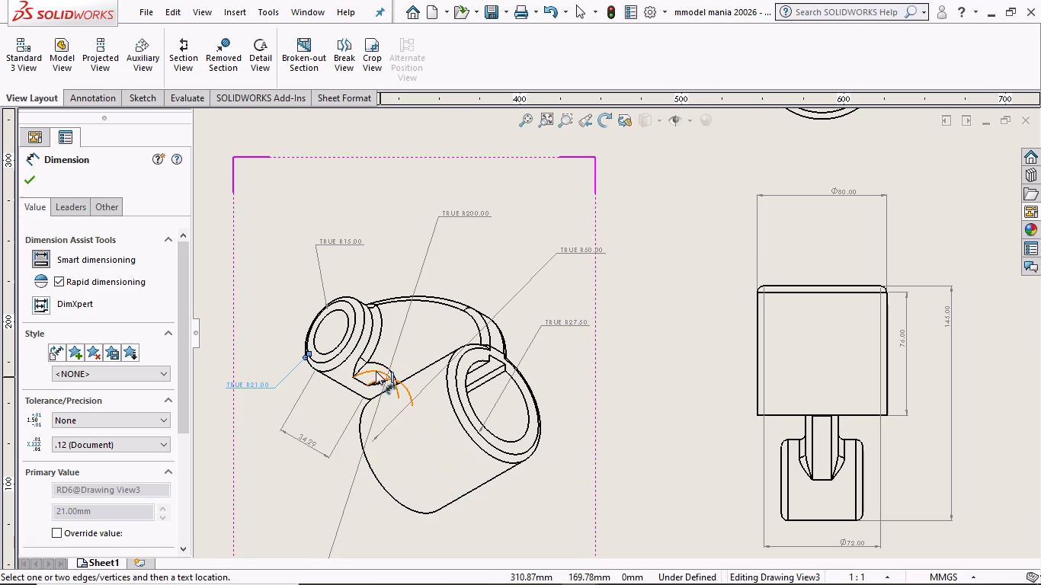
# Add true radius dimensions to the two curved edges under the arm beside the small boss, placing one below and one above the view.
pyautogui.click(376, 371)
pyautogui.click(299, 500)
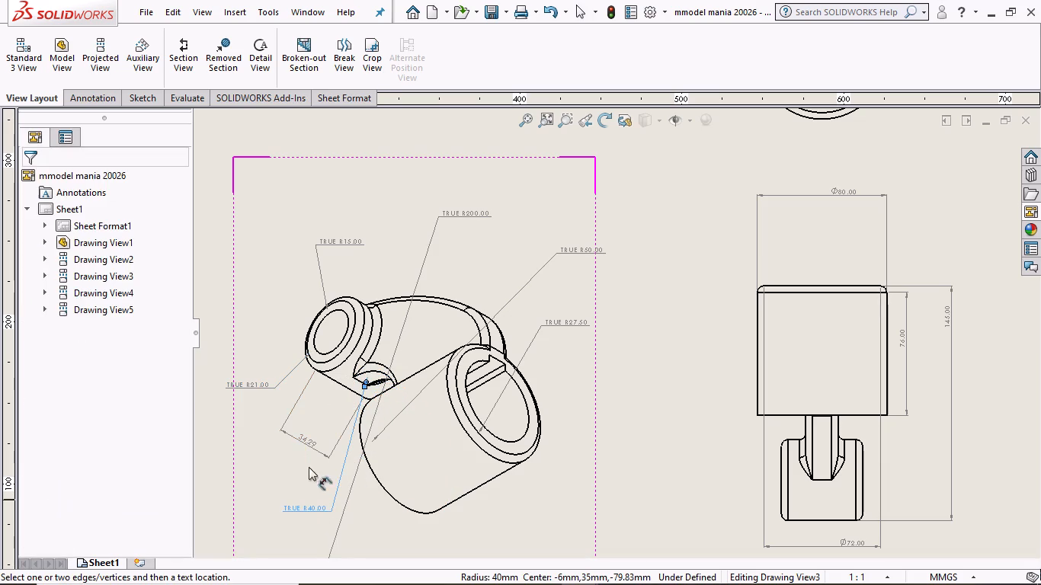
pyautogui.moveTo(379, 363); pyautogui.dragTo(383, 356)
pyautogui.click(415, 220)
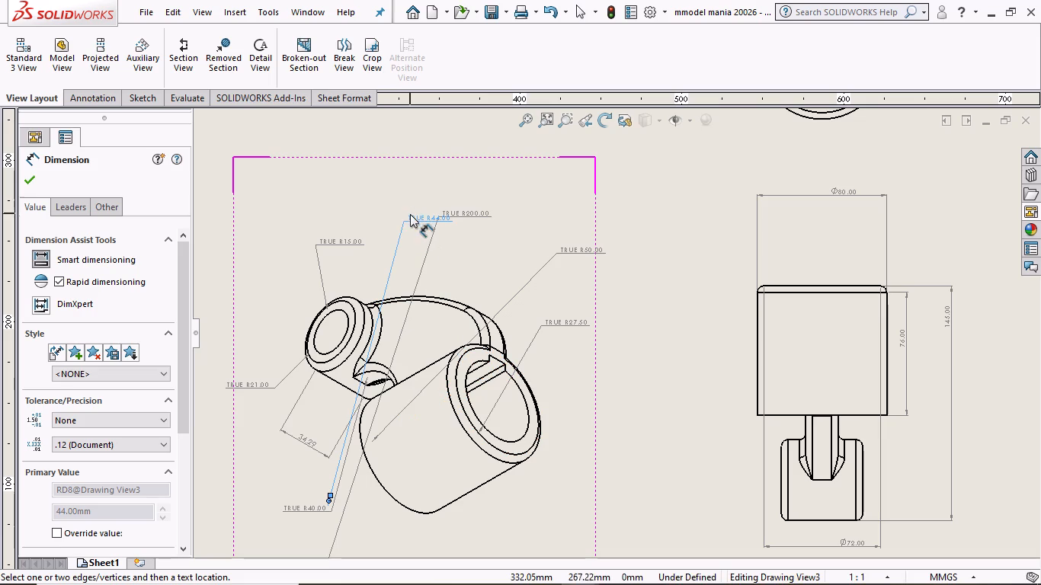
pyautogui.moveTo(412, 213); pyautogui.dragTo(402, 177)
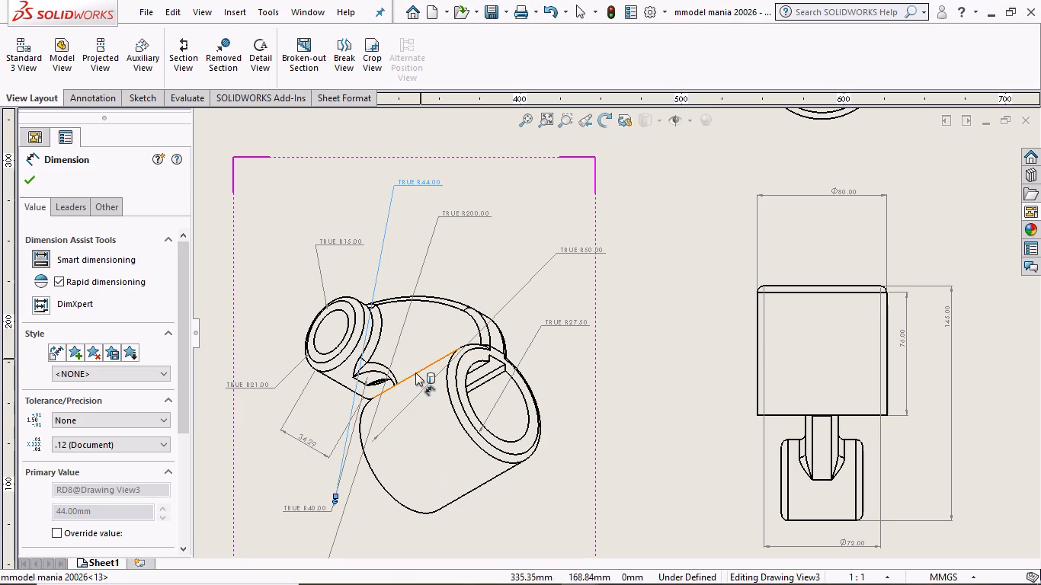
# Dimension the large boss's side edge length and the distance between its front and rear circular edges, and finish dimensioning.
pyautogui.moveTo(479, 487); pyautogui.dragTo(482, 494)
pyautogui.click(492, 499)
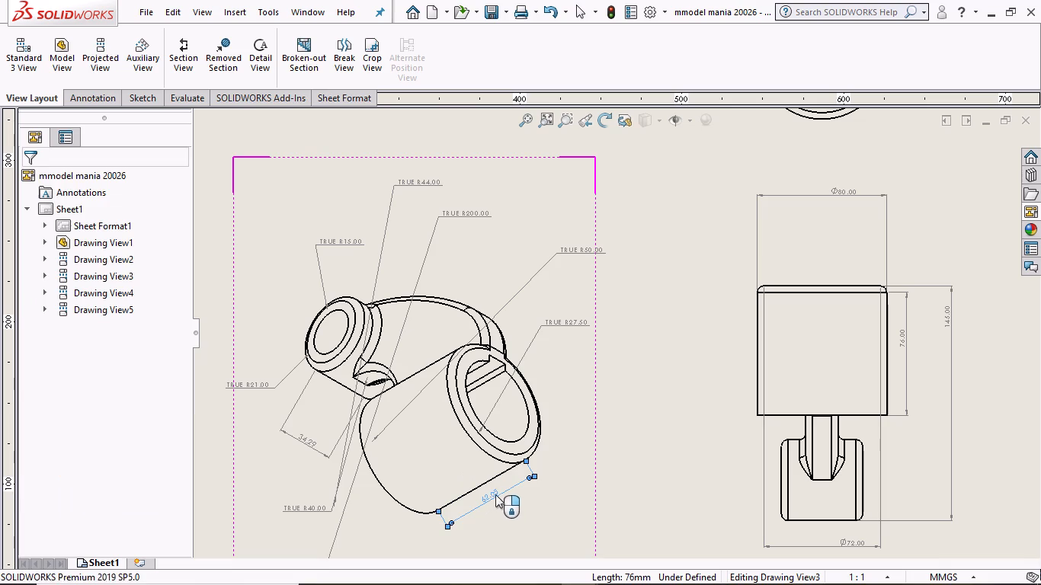
pyautogui.click(503, 450)
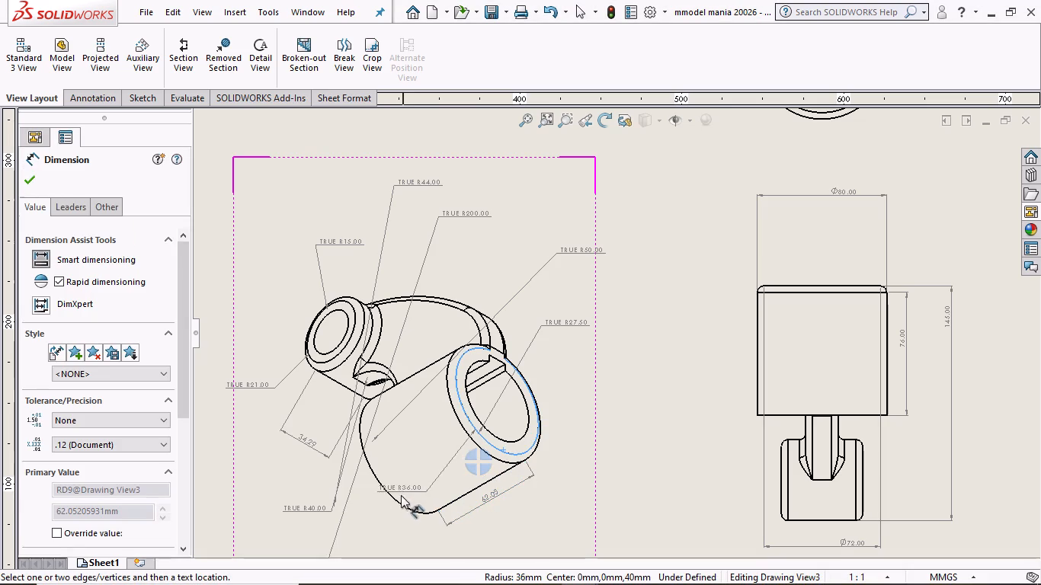
pyautogui.click(396, 503)
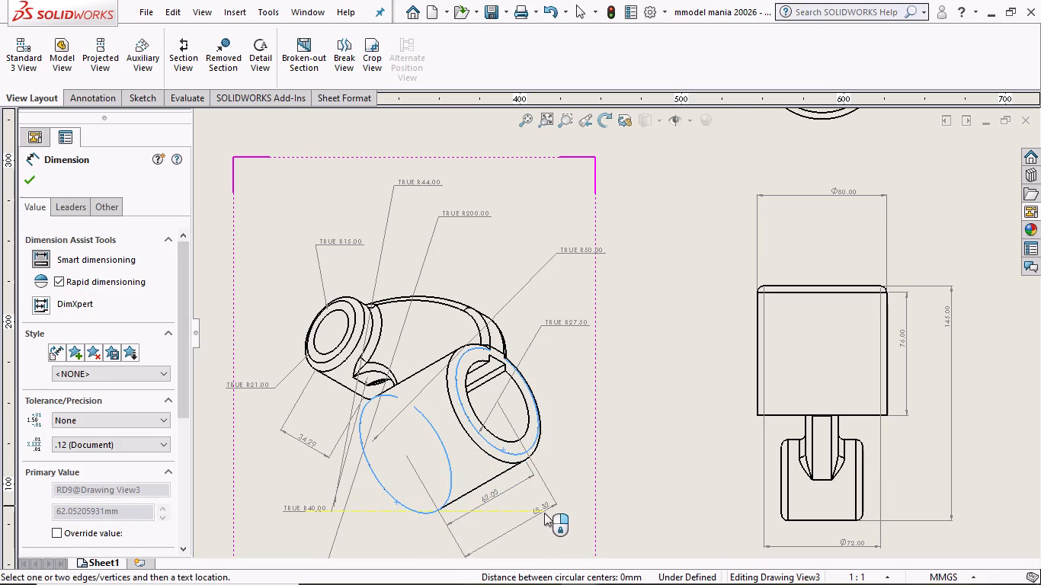
pyautogui.click(545, 513)
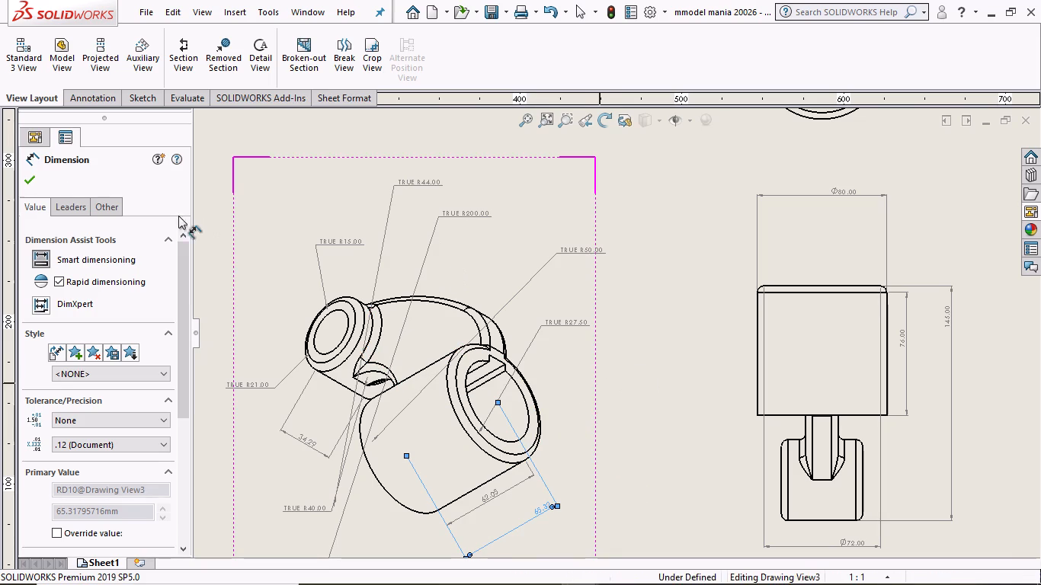
pyautogui.click(24, 176)
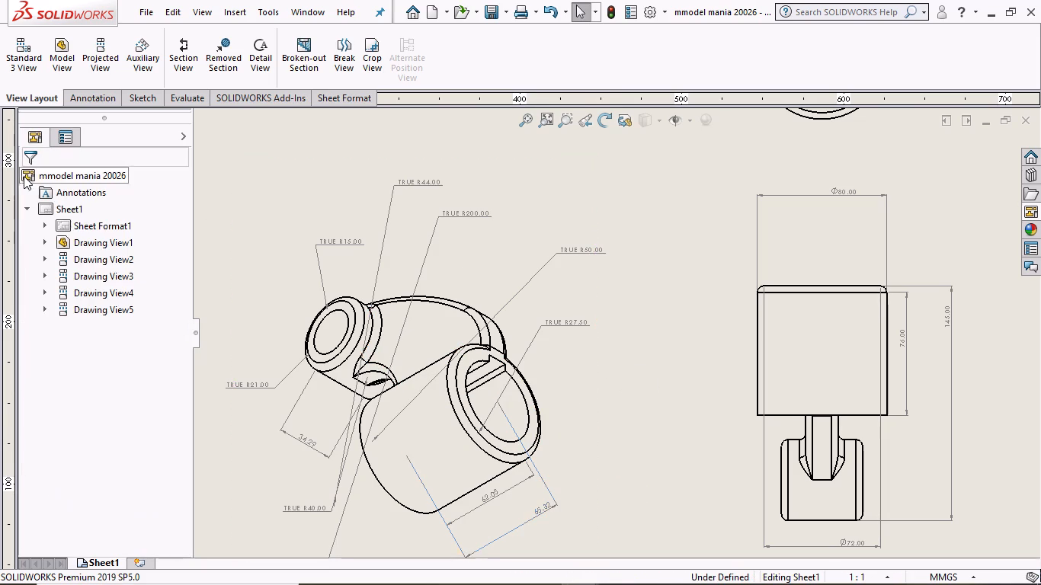
# Examine the whole A0 sheet and its dimensioned views for layout and completeness.
pyautogui.scroll(1, 299, 370)
pyautogui.scroll(1, 512, 439)
pyautogui.scroll(1, 652, 389)
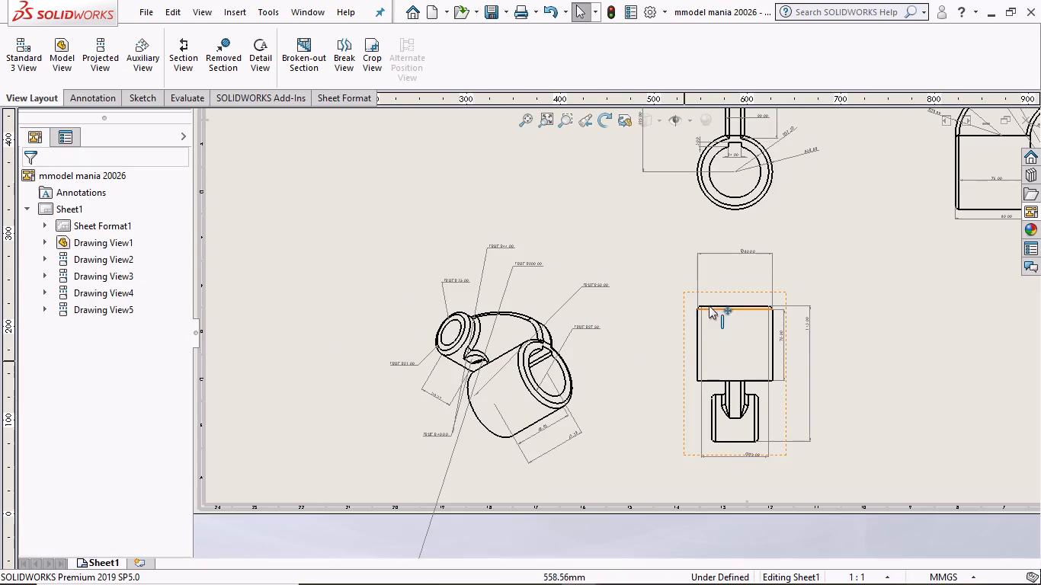
pyautogui.scroll(2, 709, 302)
pyautogui.scroll(-5, 748, 244)
pyautogui.scroll(-1, 731, 395)
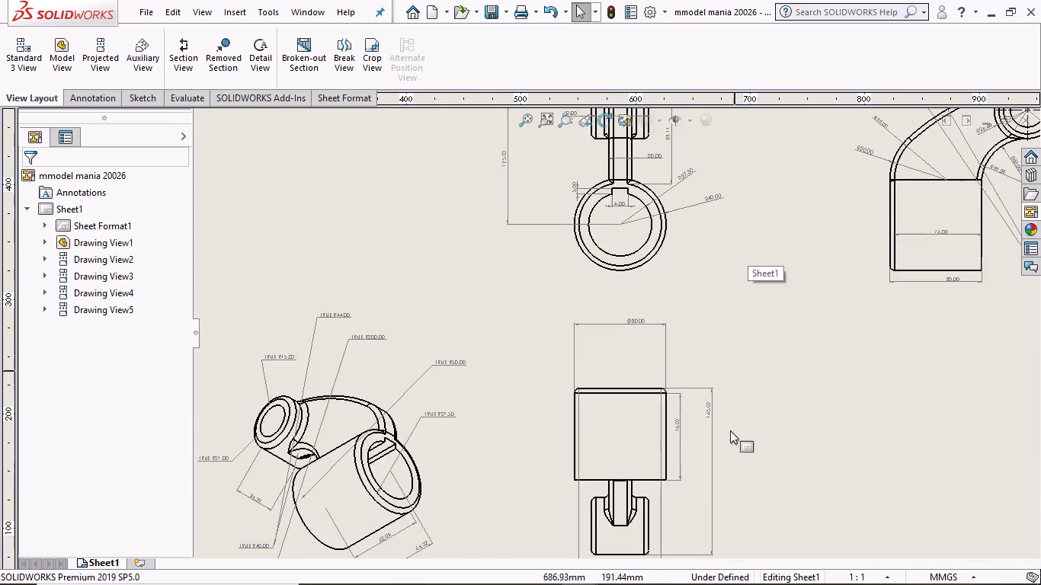
pyautogui.scroll(-3, 730, 430)
pyautogui.scroll(6, 724, 442)
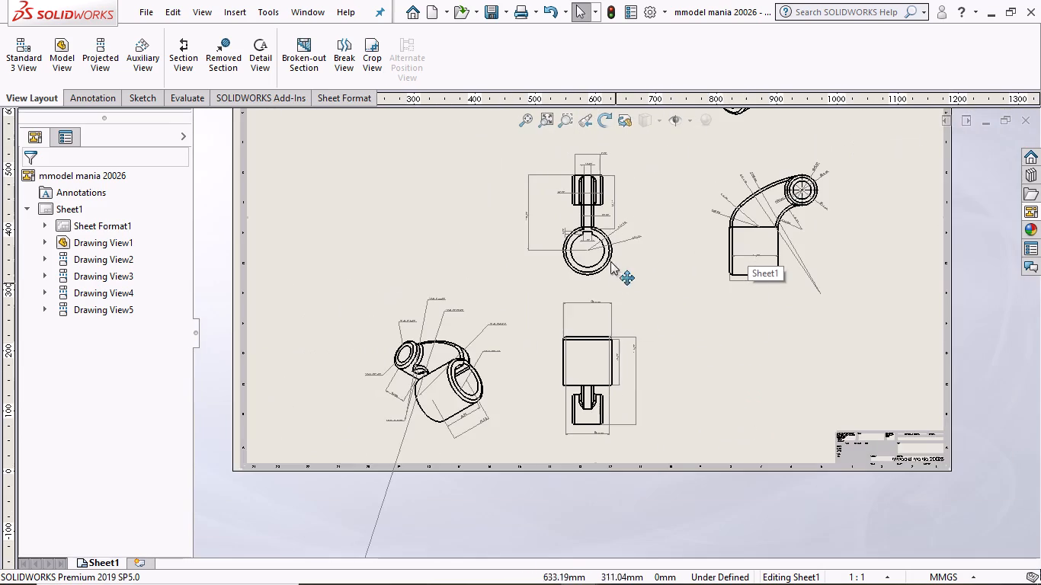
pyautogui.scroll(1, 610, 254)
pyautogui.scroll(-6, 610, 248)
pyautogui.scroll(5, 610, 248)
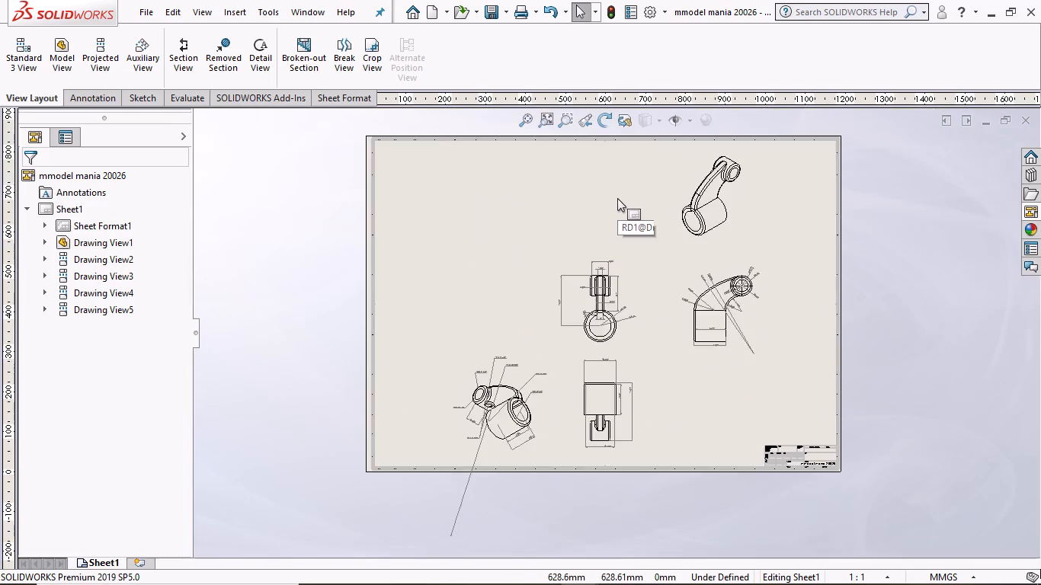
pyautogui.scroll(-8, 617, 198)
pyautogui.scroll(7, 617, 198)
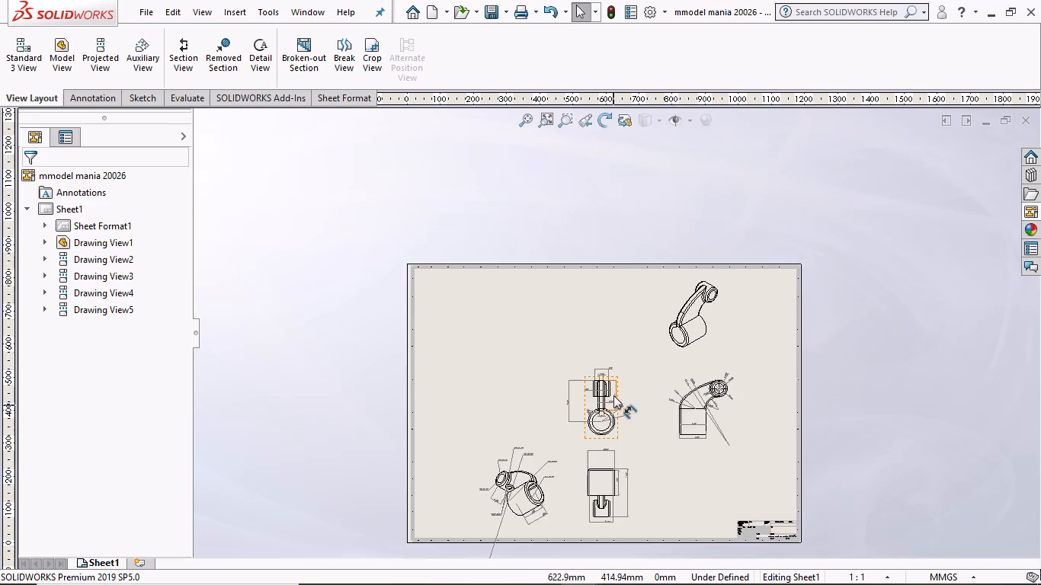
pyautogui.scroll(-4, 607, 436)
pyautogui.scroll(4, 553, 468)
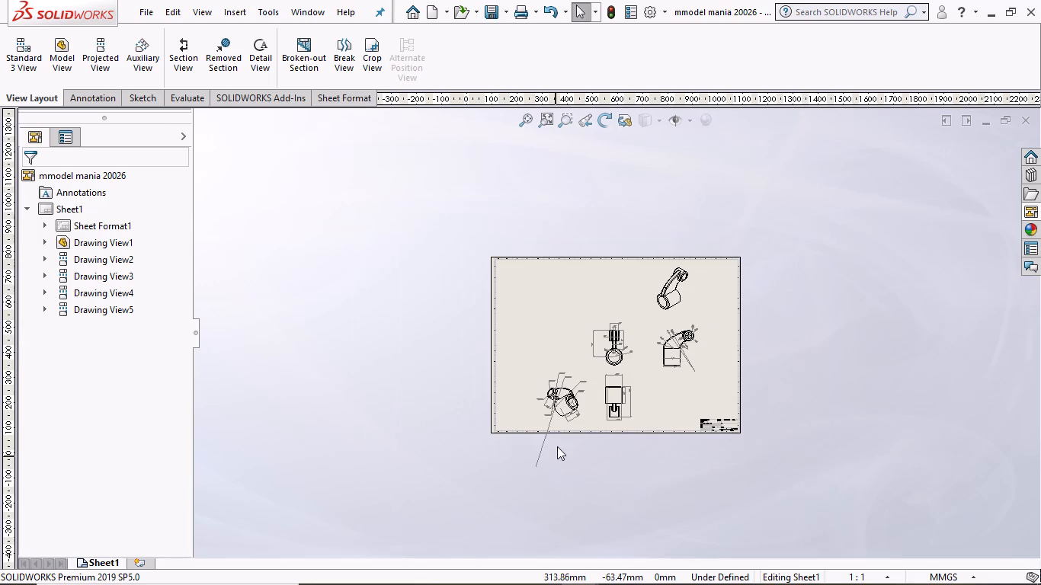
pyautogui.scroll(-8, 626, 377)
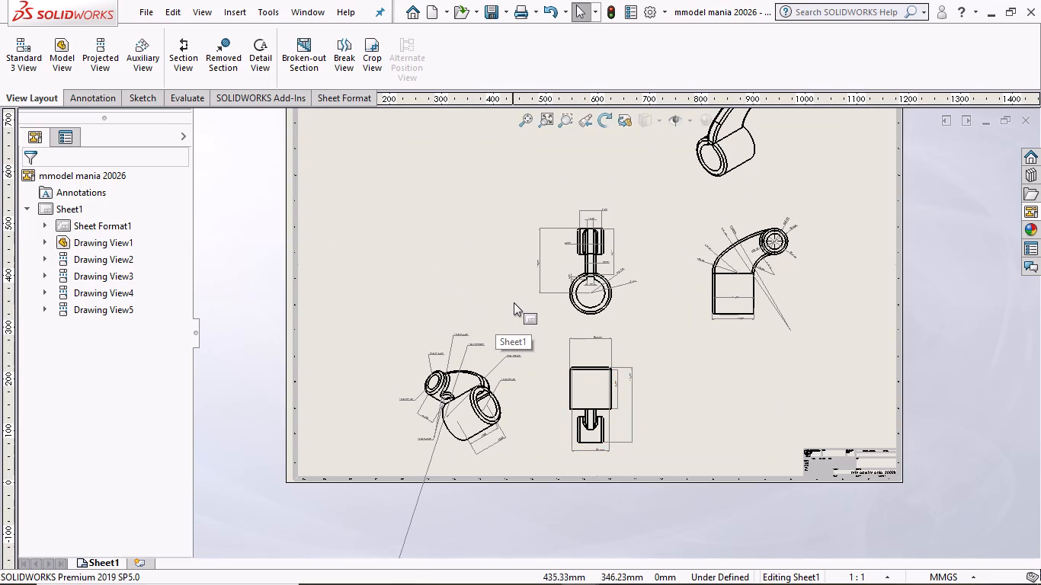
# Save the drawing in the internship folder as "mmodel mania 20026 draft sheet".
pyautogui.hotkey('ctrl', 's')
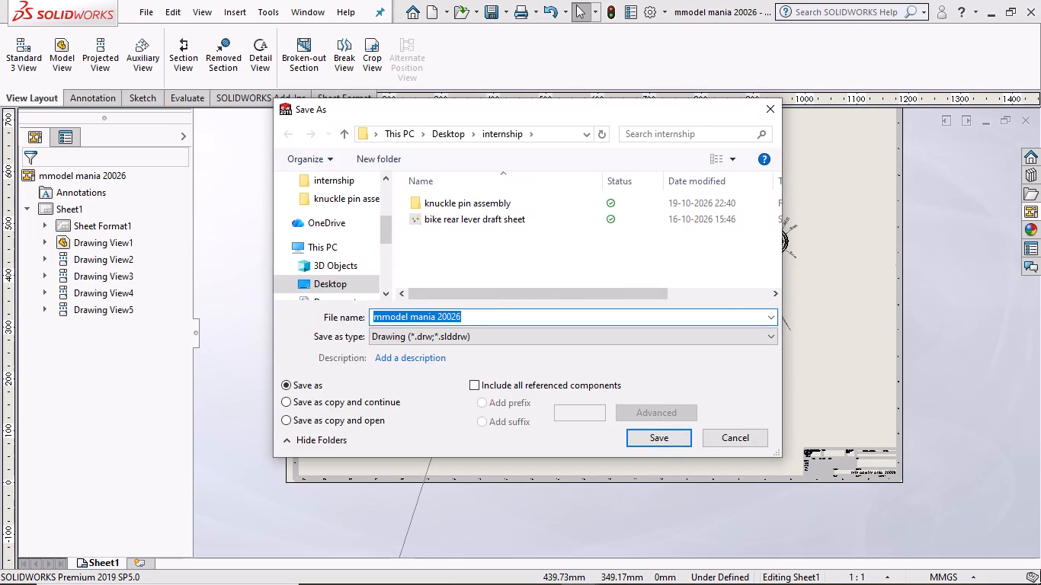
pyautogui.click(469, 310)
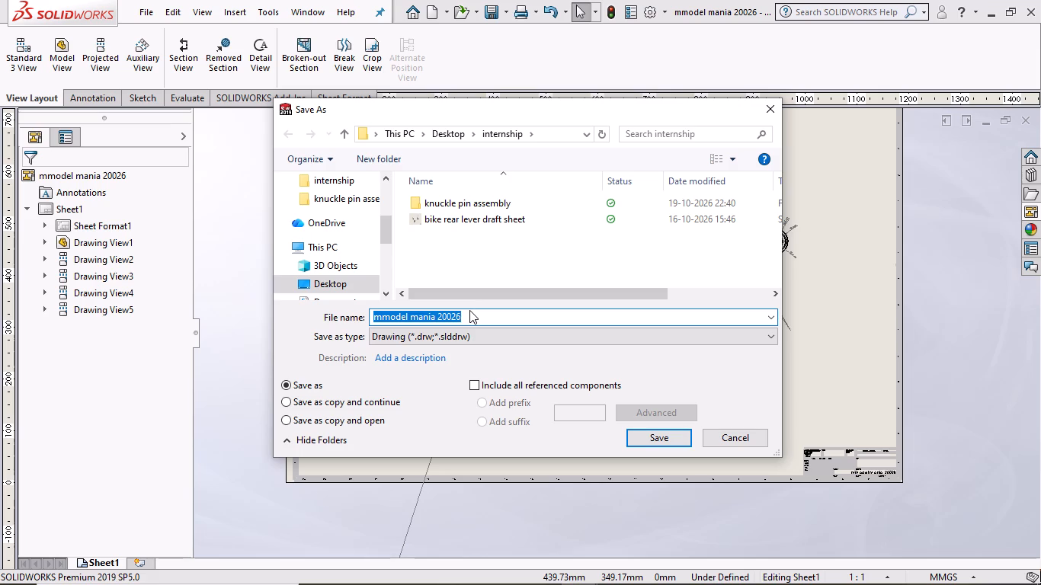
pyautogui.click(466, 315)
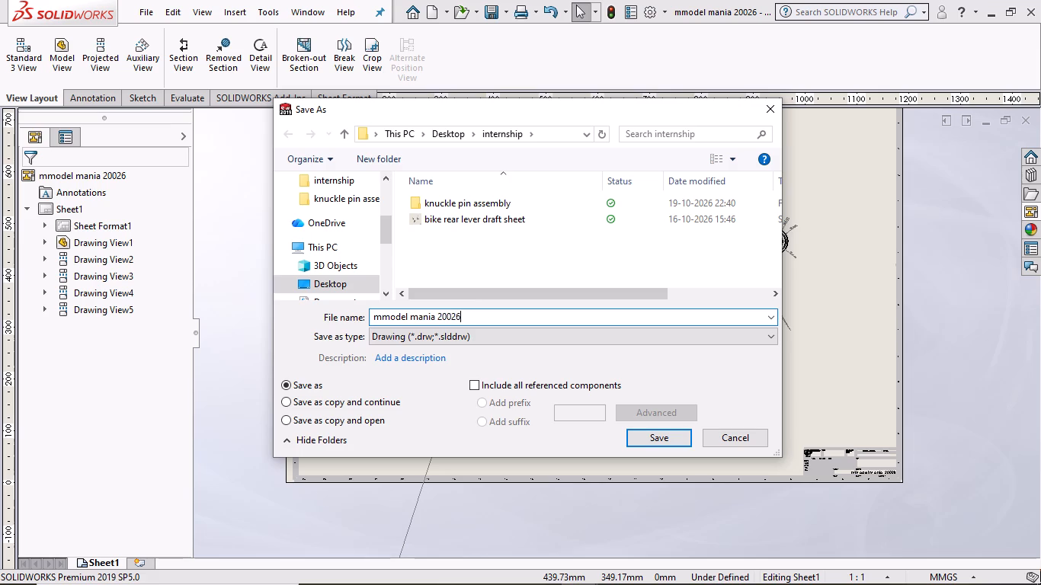
pyautogui.press('space')
pyautogui.write('draft sheet')
pyautogui.press('Return')
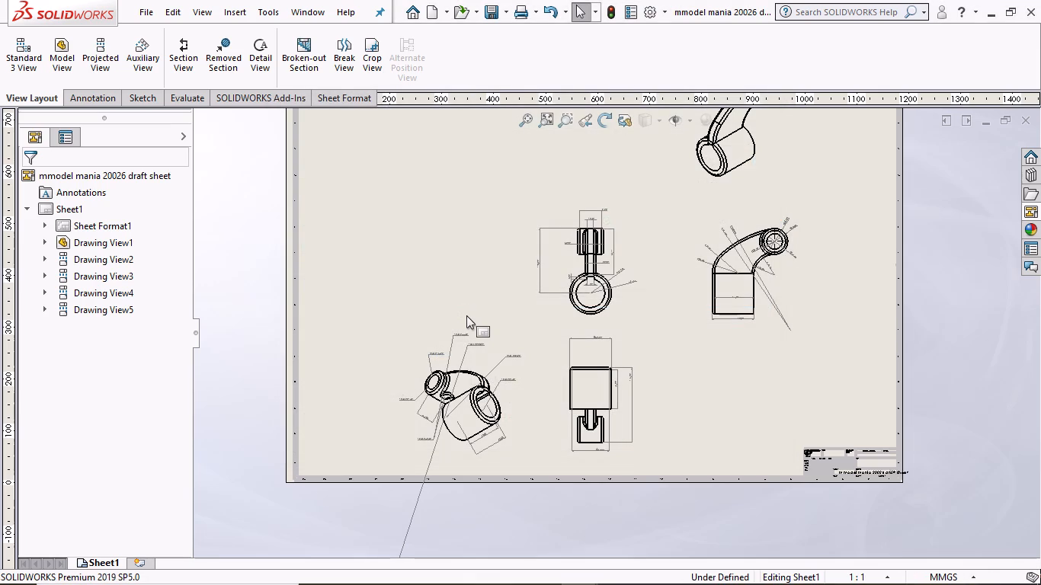